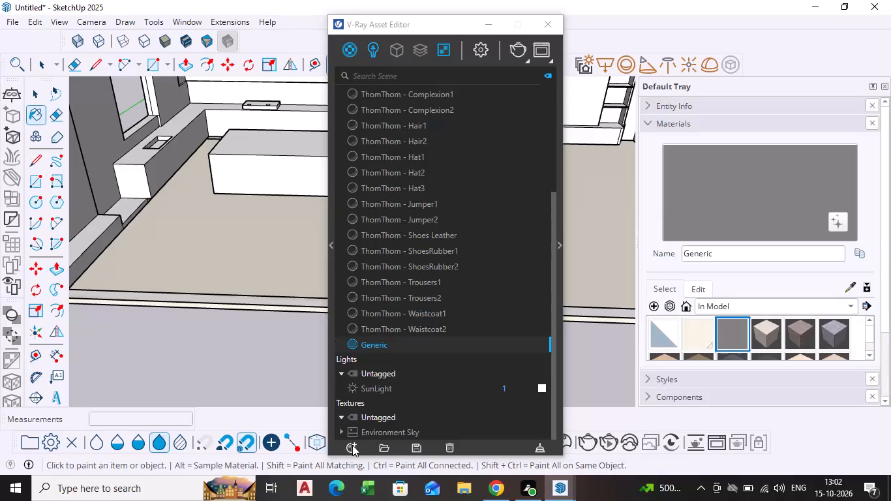
Create another Generic V-Ray material in the Asset Editor.
left_click(352, 445)
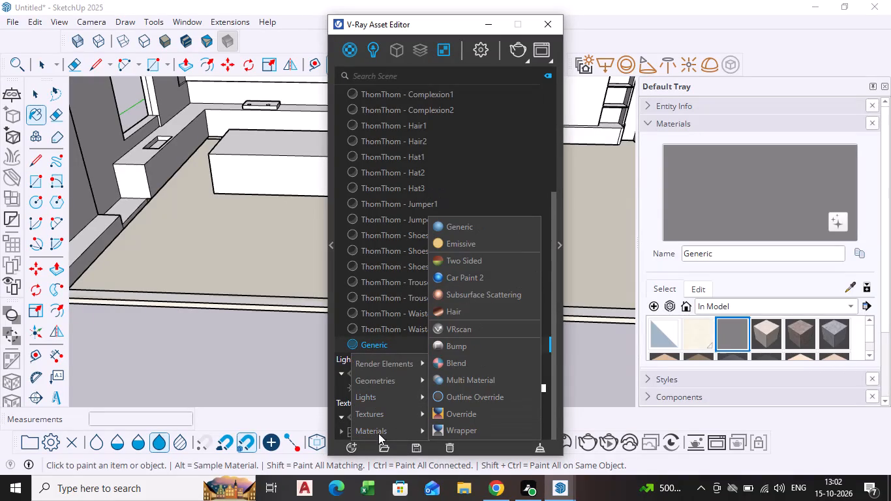
left_click(379, 431)
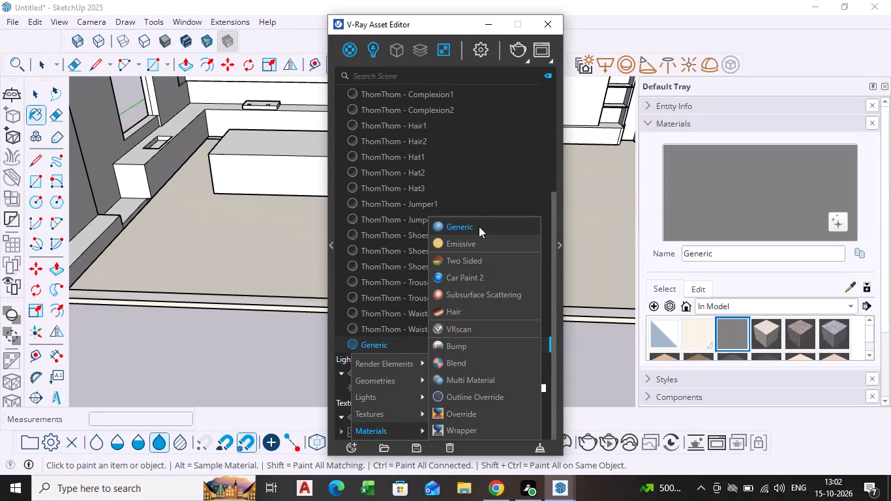
left_click(479, 228)
Set the new material's diffuse colour to pale cream with R 0.96, G 0.942 and B 0.787.
left_click(558, 247)
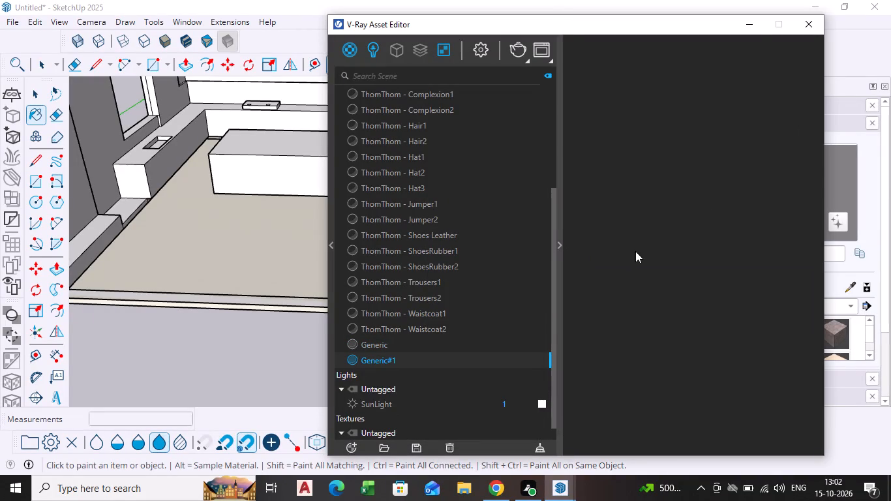
left_click(672, 266)
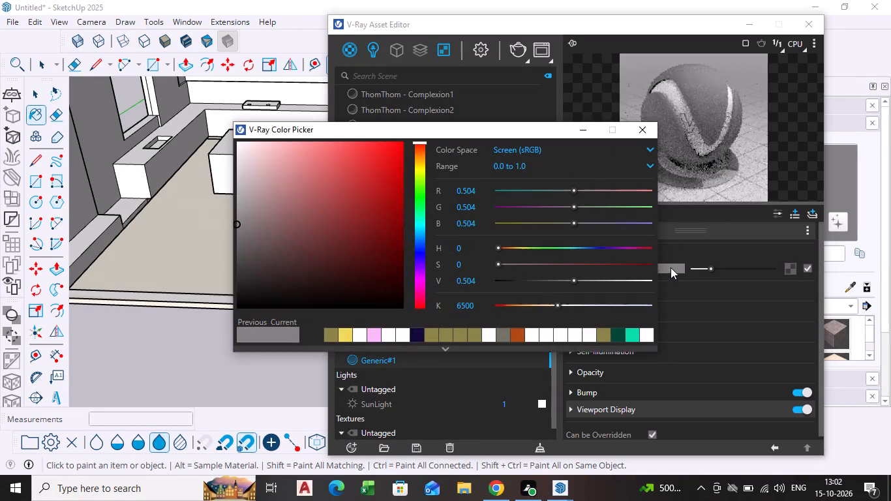
left_click(552, 333)
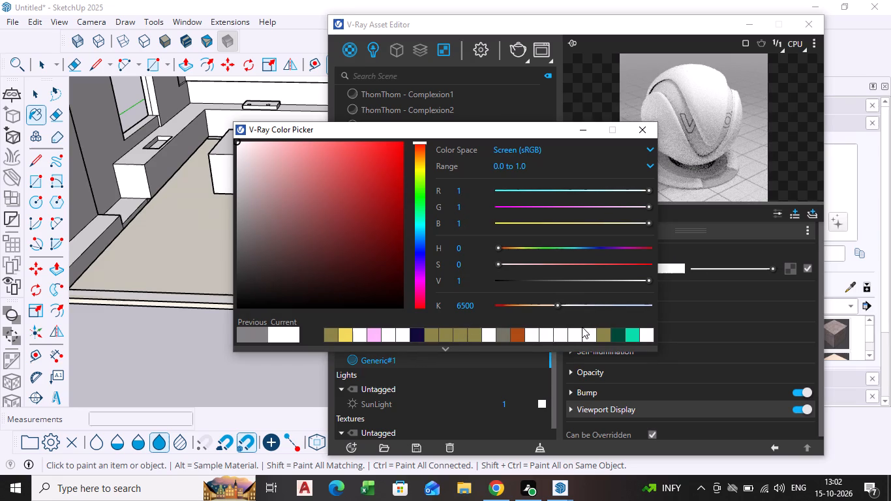
left_click(600, 333)
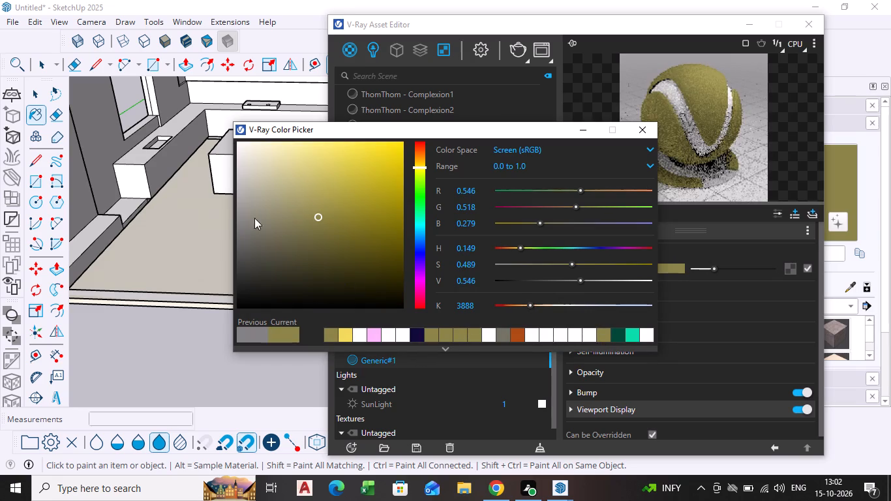
left_click(279, 155)
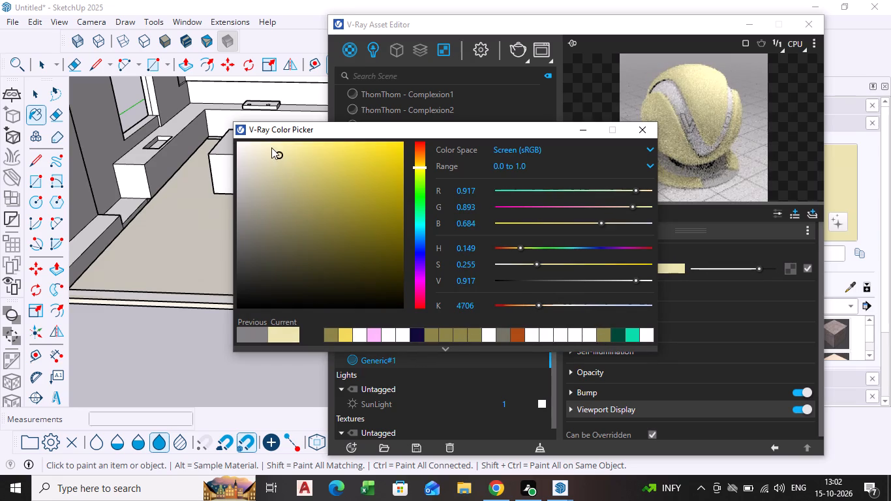
left_click(267, 146)
left_click(267, 161)
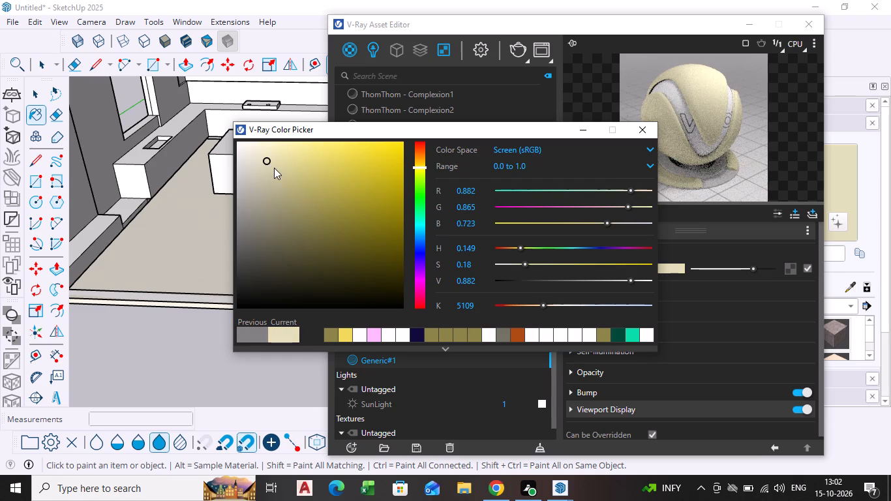
left_click(267, 174)
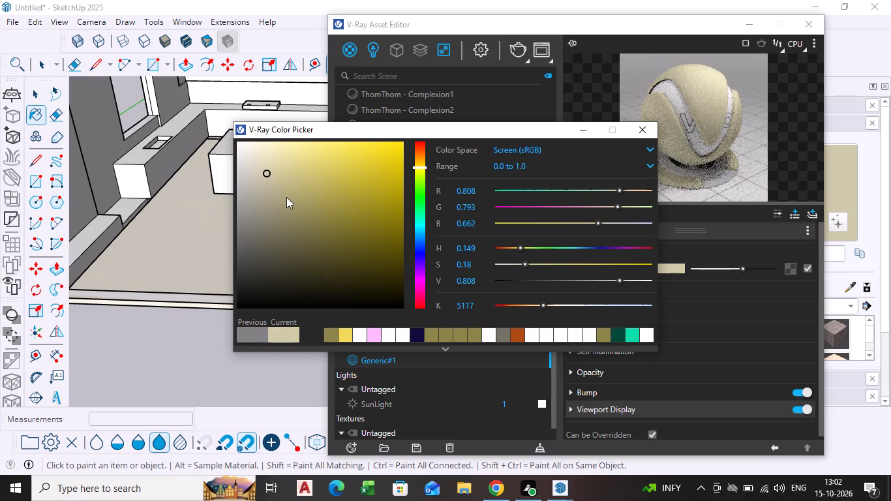
left_click(281, 205)
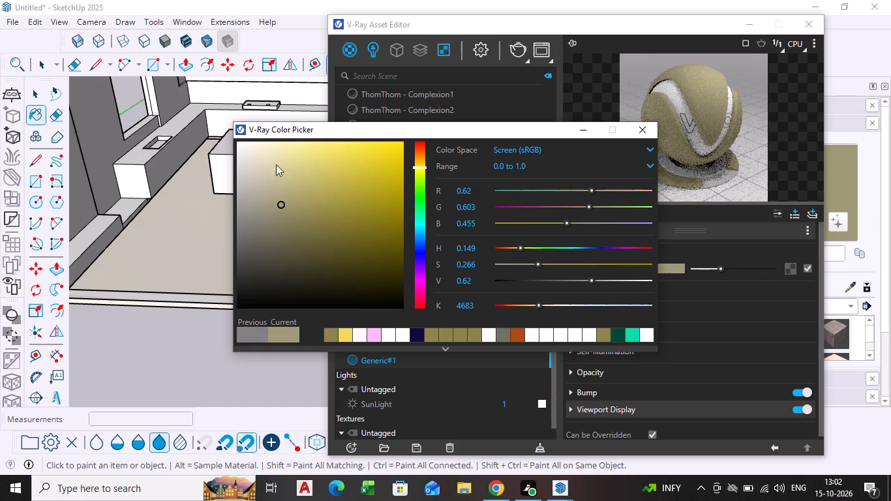
left_click(276, 149)
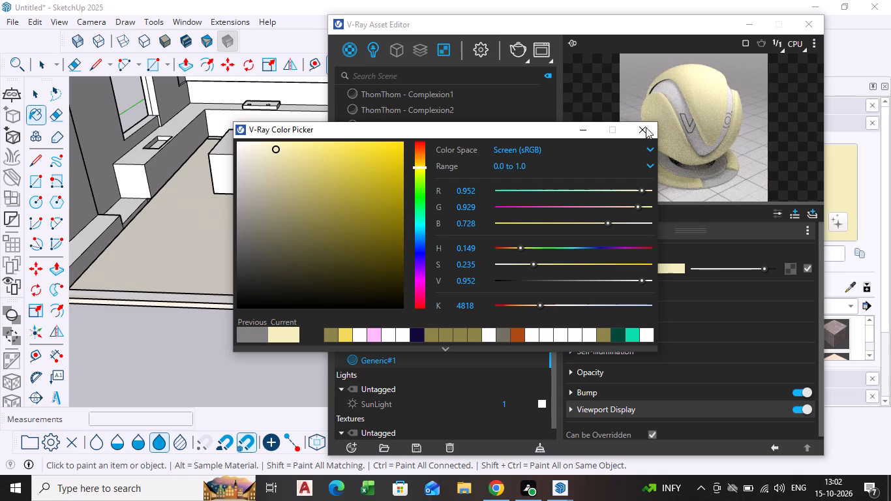
left_click(283, 162)
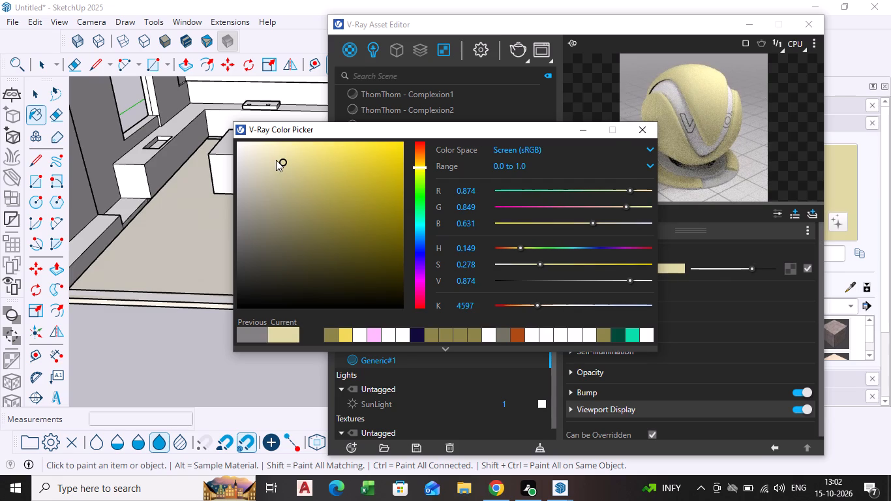
left_click(277, 174)
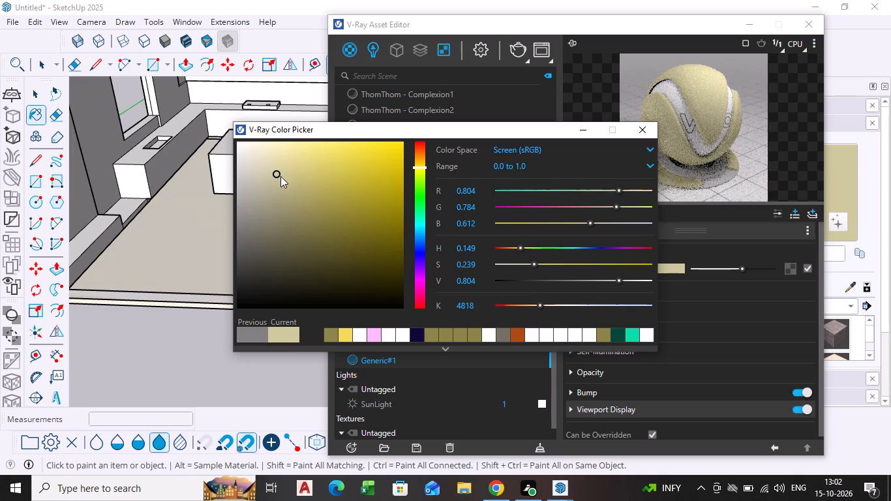
left_click(290, 147)
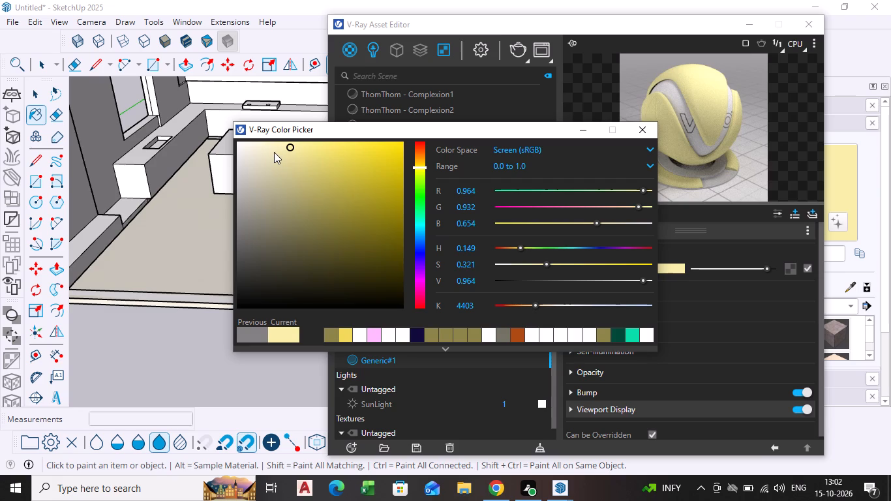
left_click(274, 152)
left_click(285, 159)
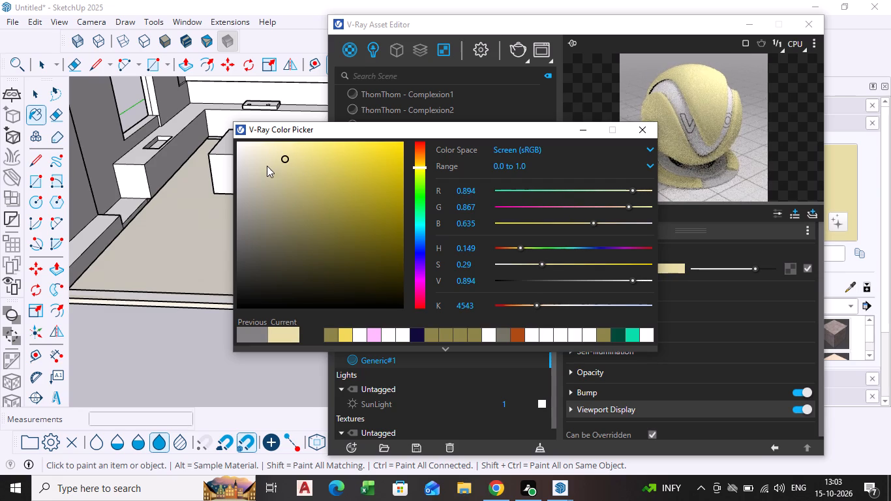
left_click(267, 148)
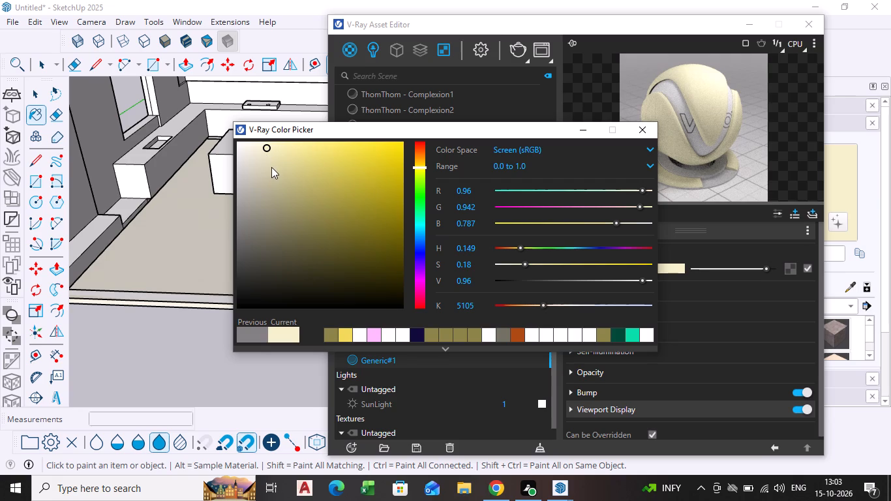
Paint the floor with the new cream V-Ray material and close the colour picker and Asset Editor.
left_click(200, 215)
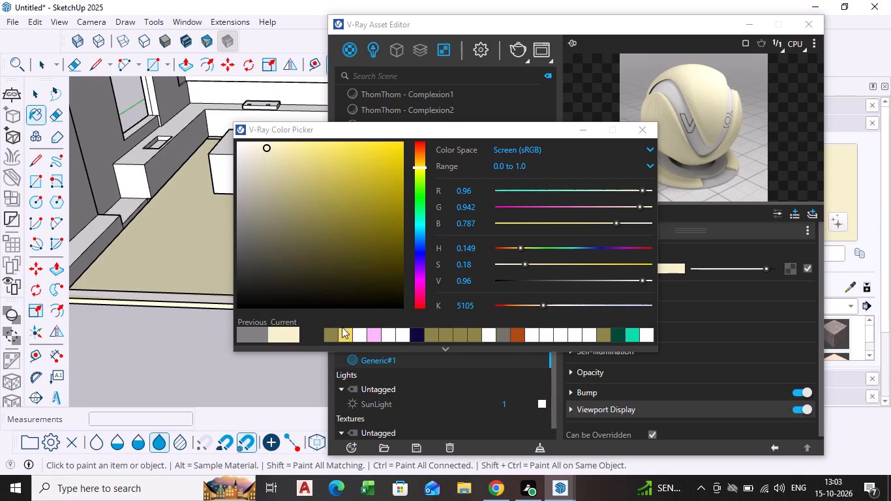
left_click(635, 133)
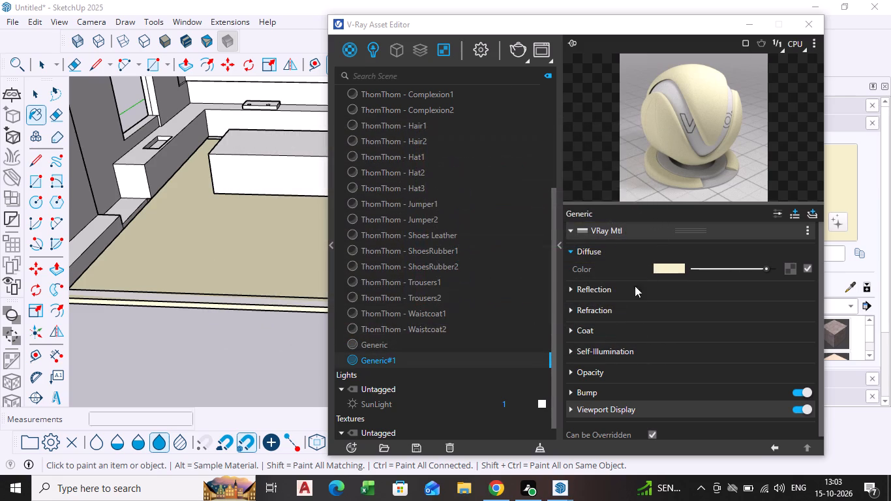
scroll(616, 299, "down", 4)
left_click(659, 262)
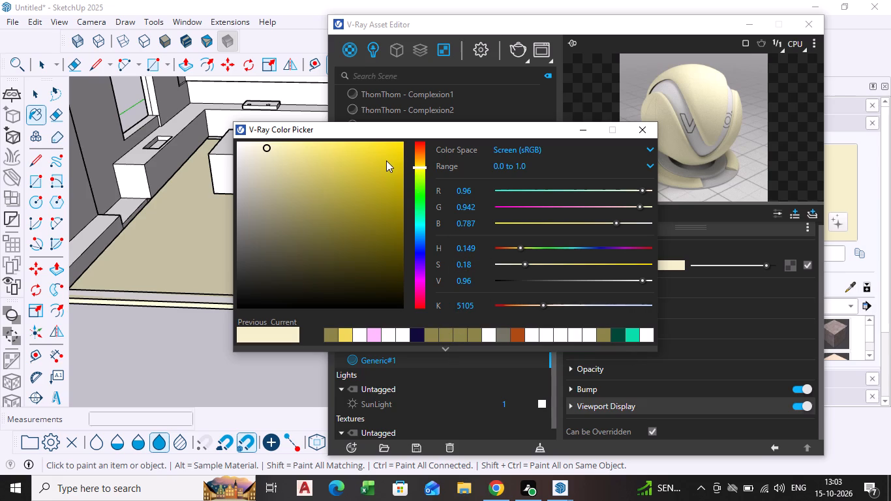
left_click(641, 122)
left_click(807, 20)
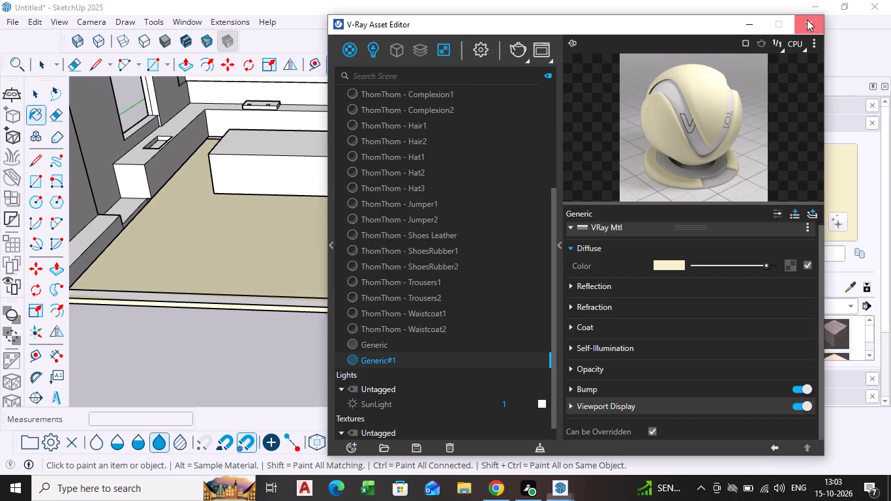
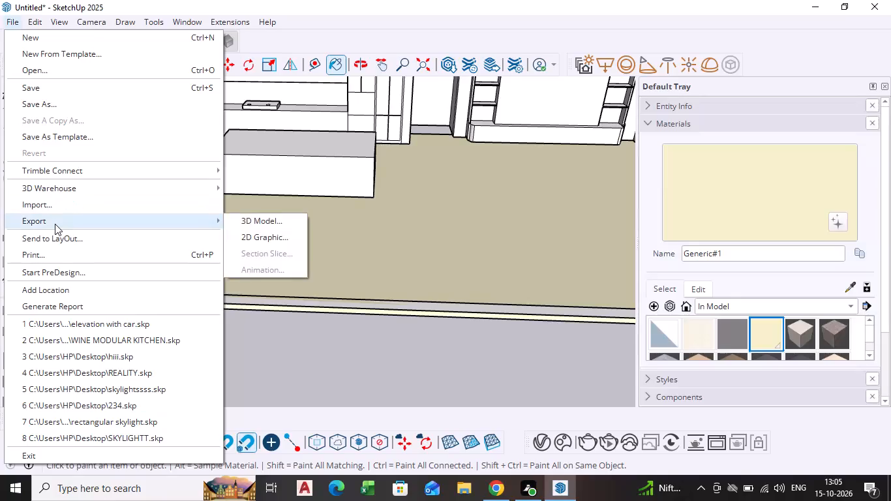
Import the reference picture house sketchup.jpeg from the Desktop.
left_click(64, 207)
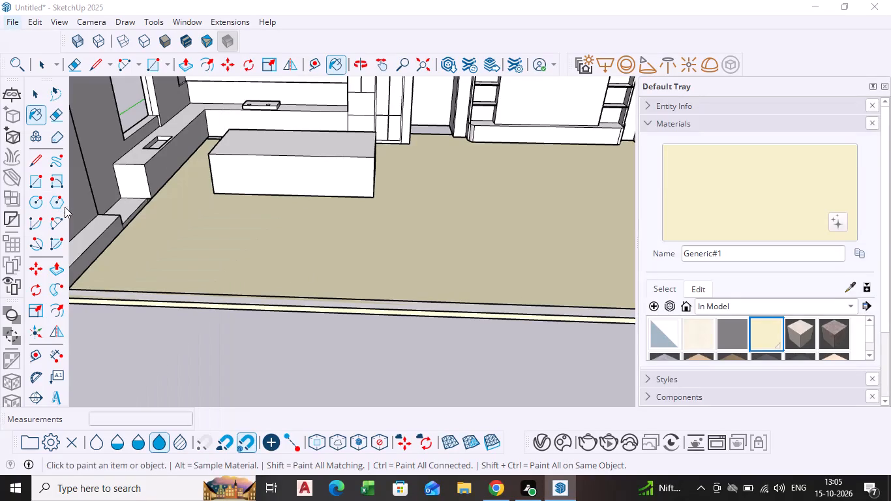
scroll(231, 208, "down", 3)
scroll(307, 220, "down", 9)
scroll(361, 211, "down", 4)
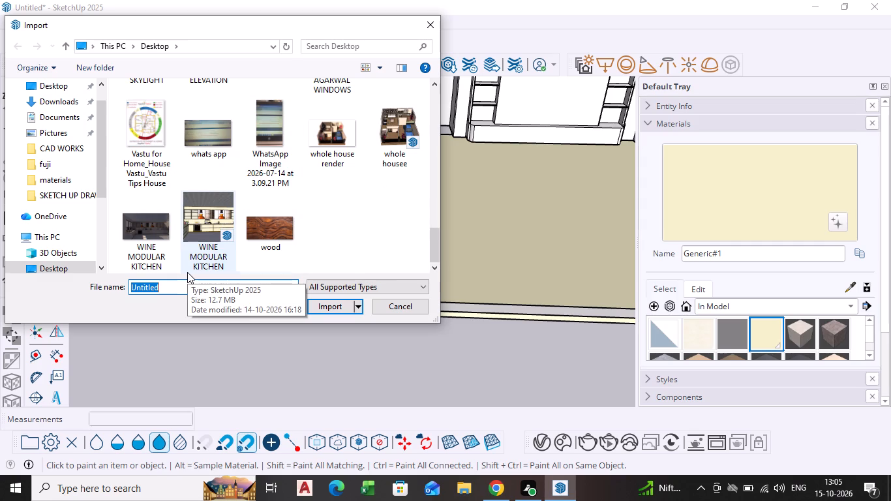
key("BackSpace")
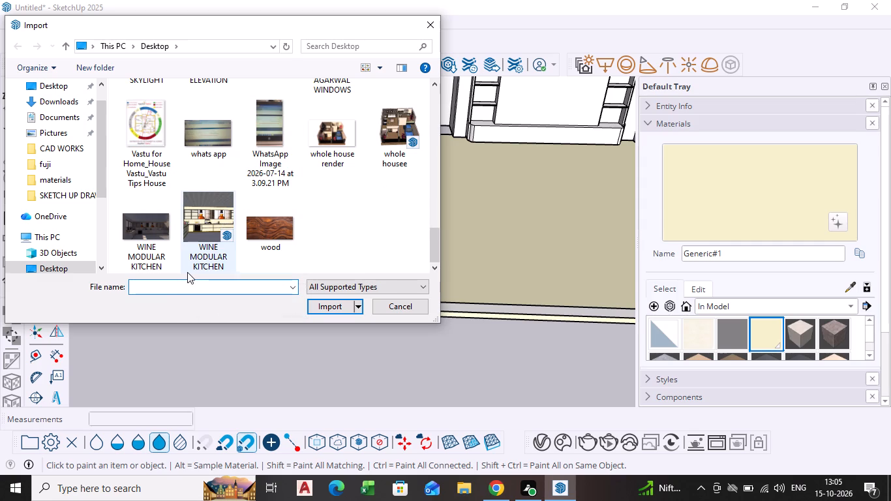
type("ho")
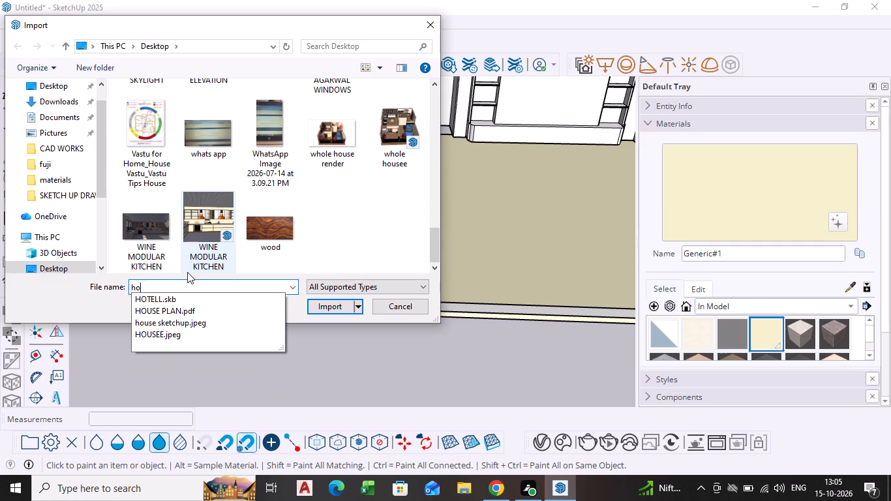
left_click(177, 323)
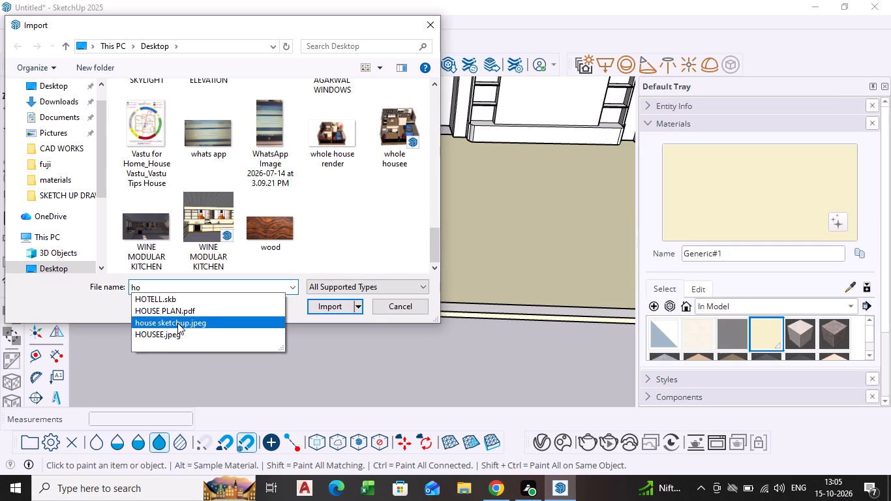
left_click(336, 303)
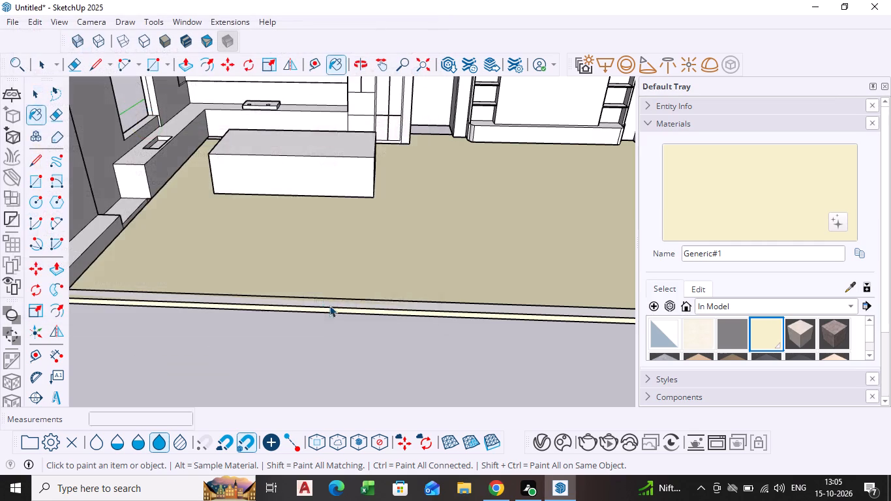
Place the imported reference image flat on the ground outside the open front of the room.
scroll(271, 298, "down", 6)
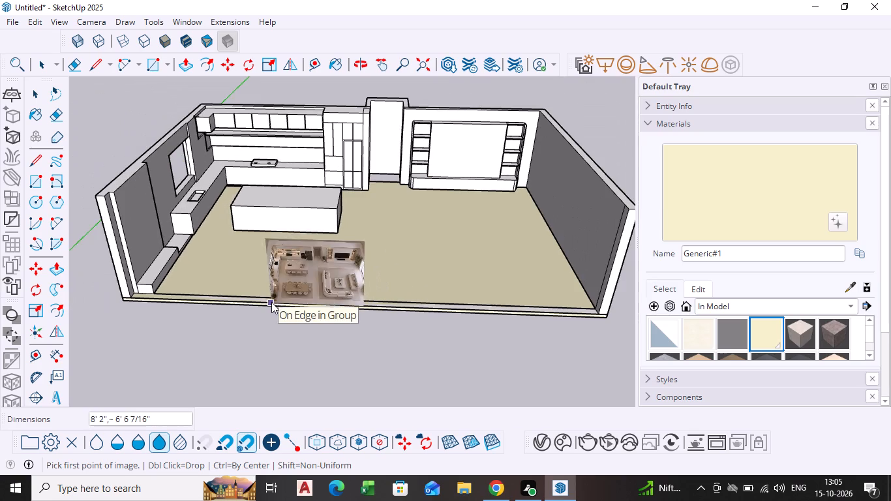
middle_click_drag(481, 356, 414, 356)
scroll(481, 356, "down", 1)
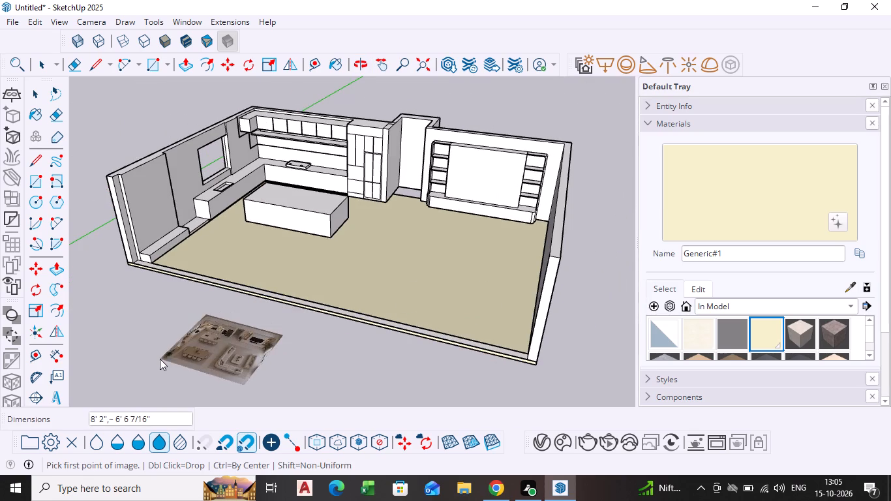
left_click(160, 359)
scroll(215, 339, "up", 5)
scroll(170, 364, "up", 5)
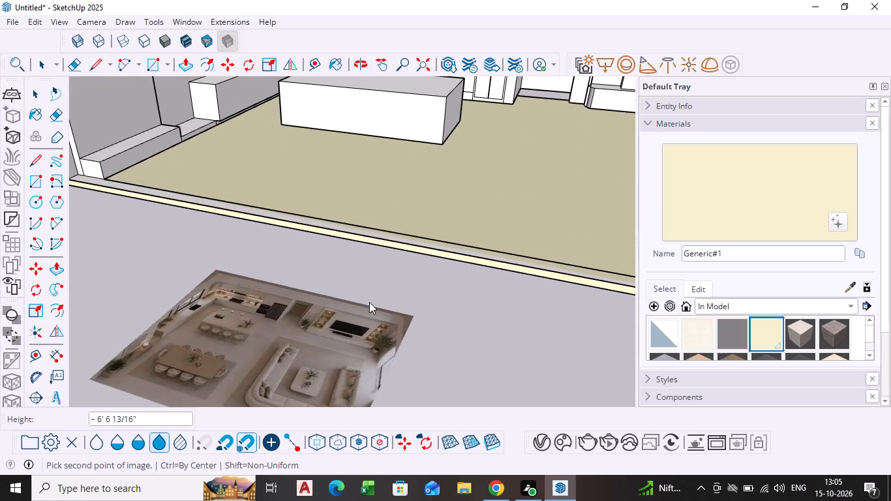
left_click(551, 295)
Stretch the reference image along the green axis by a scale factor of about 1.36, away from the room.
scroll(398, 303, "down", 6)
middle_click_drag(395, 303, 472, 309)
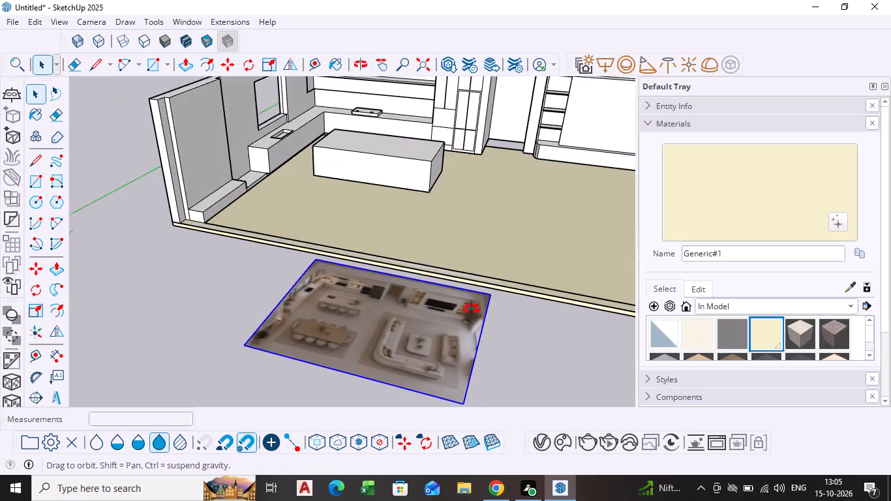
middle_click_drag(472, 309, 521, 296)
scroll(483, 303, "up", 4)
scroll(481, 303, "down", 2)
middle_click_drag(479, 304, 230, 305)
left_click(266, 289)
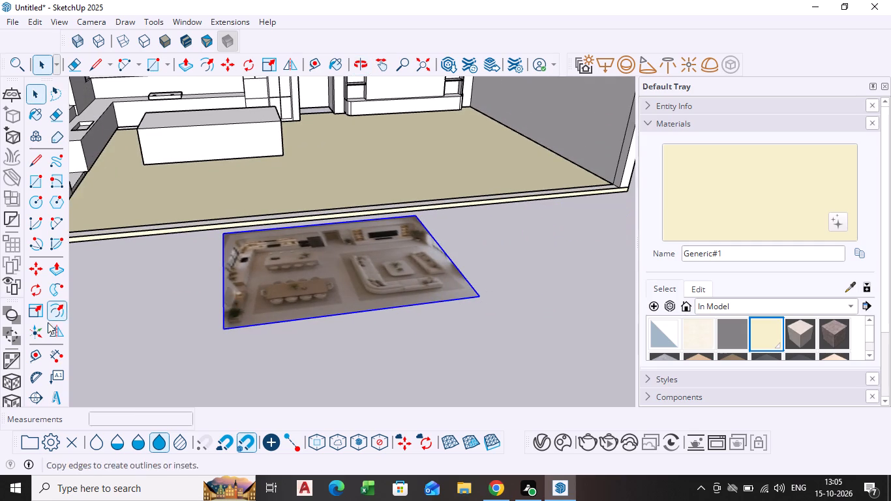
left_click(32, 314)
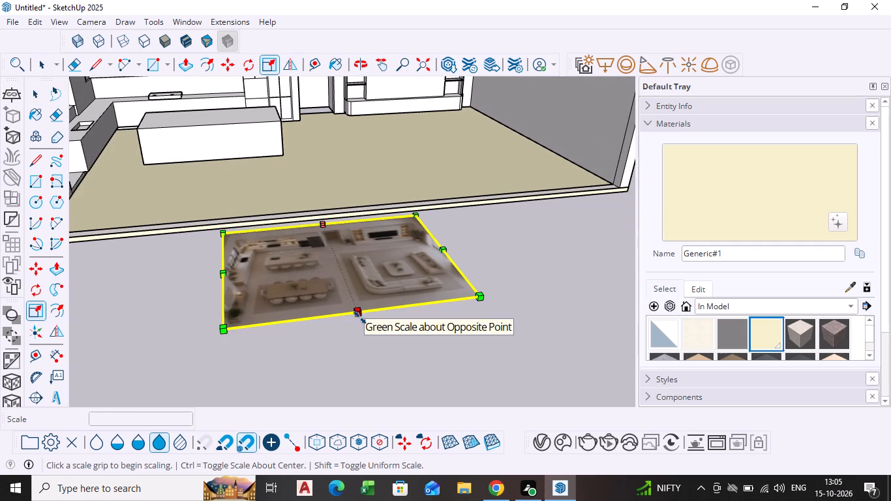
left_click(360, 318)
left_click(414, 414)
left_click(355, 365)
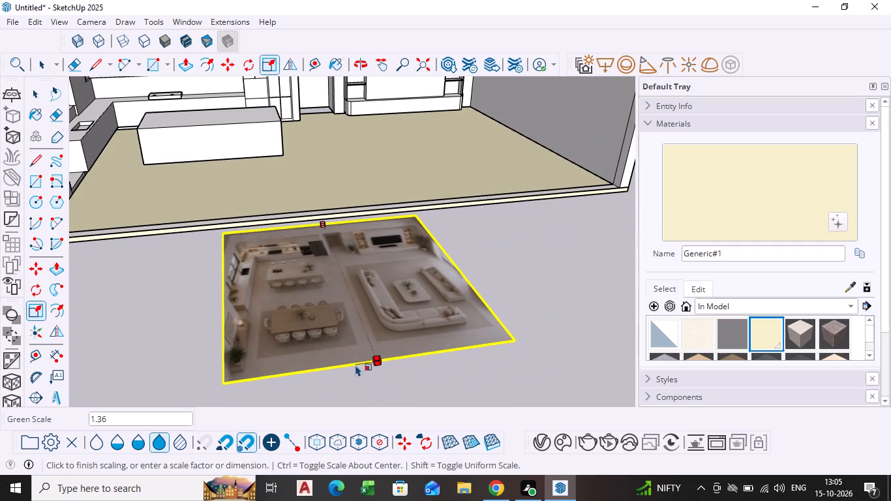
key("space")
left_click(541, 296)
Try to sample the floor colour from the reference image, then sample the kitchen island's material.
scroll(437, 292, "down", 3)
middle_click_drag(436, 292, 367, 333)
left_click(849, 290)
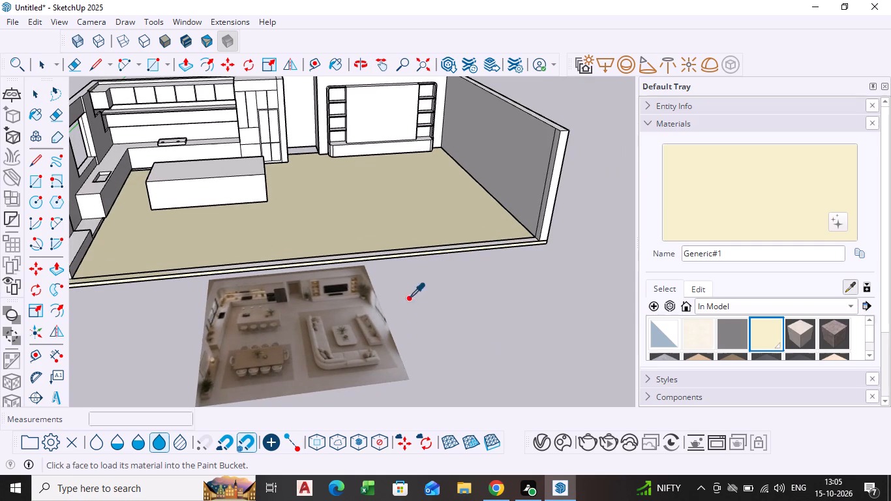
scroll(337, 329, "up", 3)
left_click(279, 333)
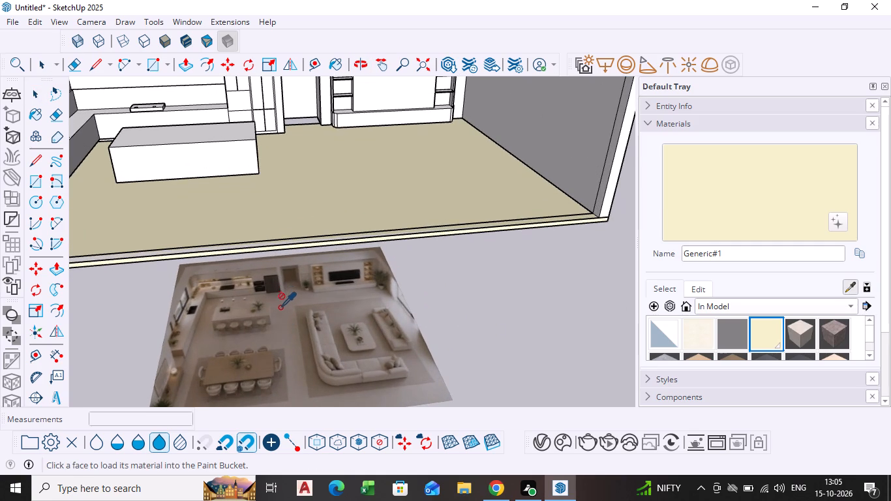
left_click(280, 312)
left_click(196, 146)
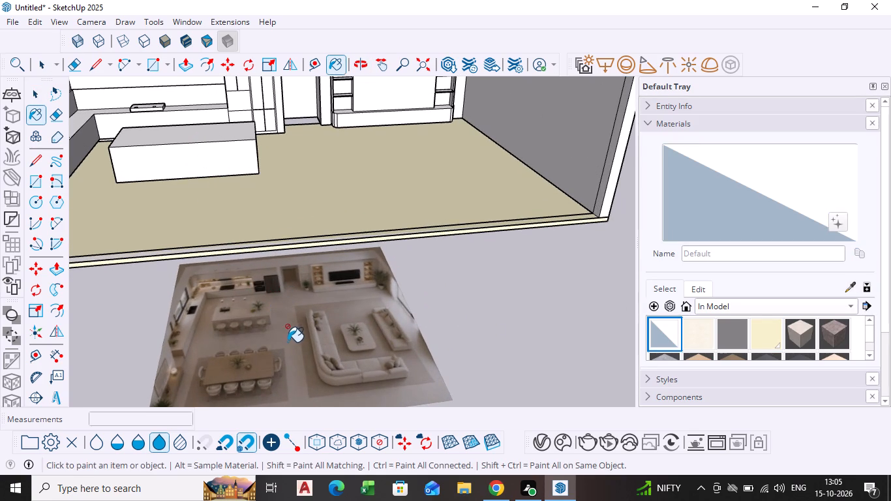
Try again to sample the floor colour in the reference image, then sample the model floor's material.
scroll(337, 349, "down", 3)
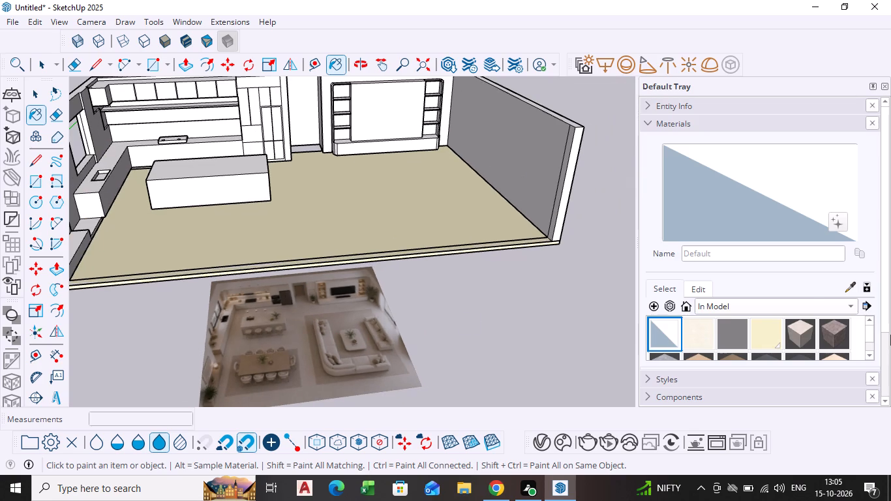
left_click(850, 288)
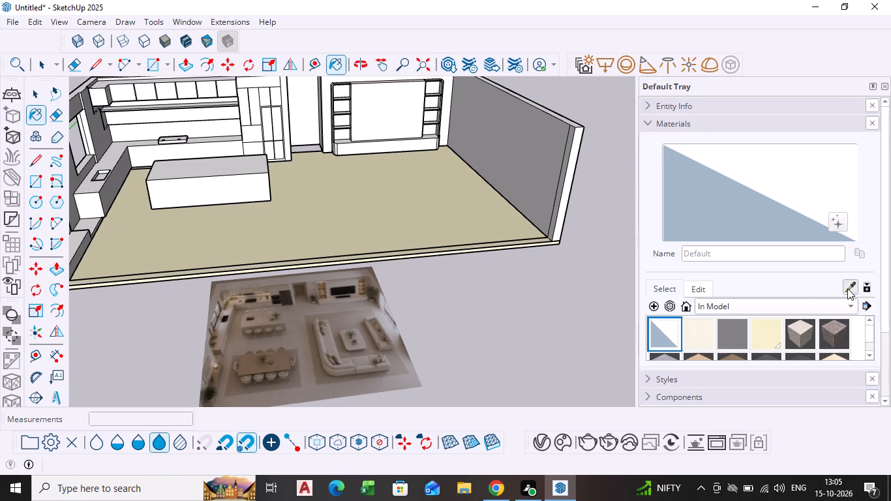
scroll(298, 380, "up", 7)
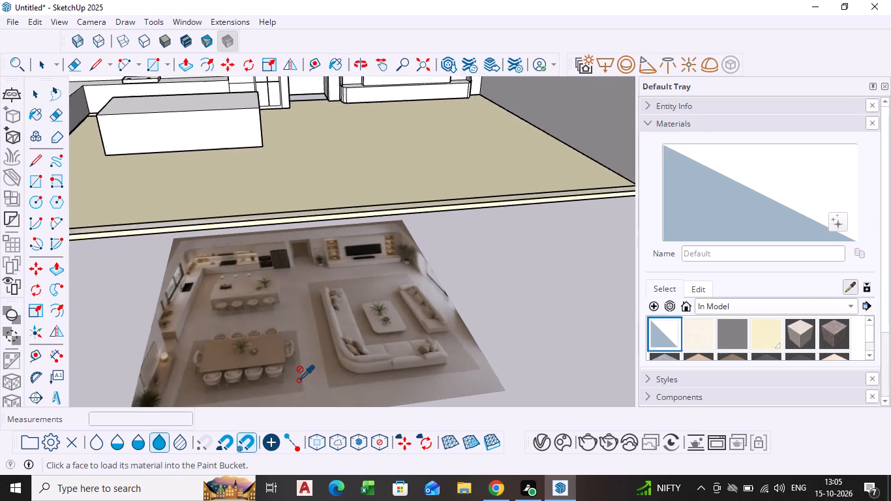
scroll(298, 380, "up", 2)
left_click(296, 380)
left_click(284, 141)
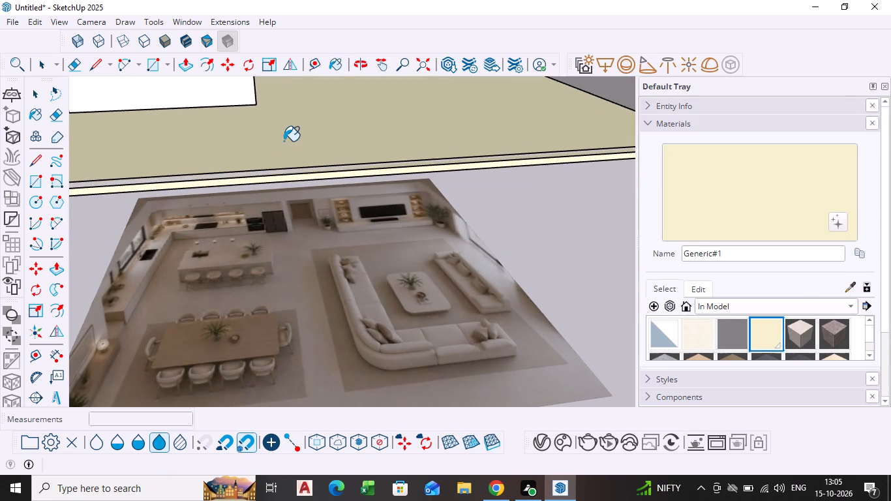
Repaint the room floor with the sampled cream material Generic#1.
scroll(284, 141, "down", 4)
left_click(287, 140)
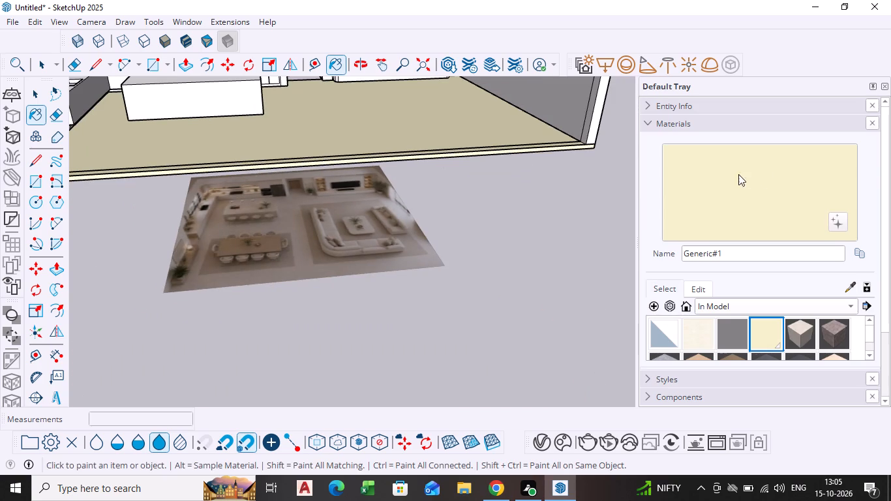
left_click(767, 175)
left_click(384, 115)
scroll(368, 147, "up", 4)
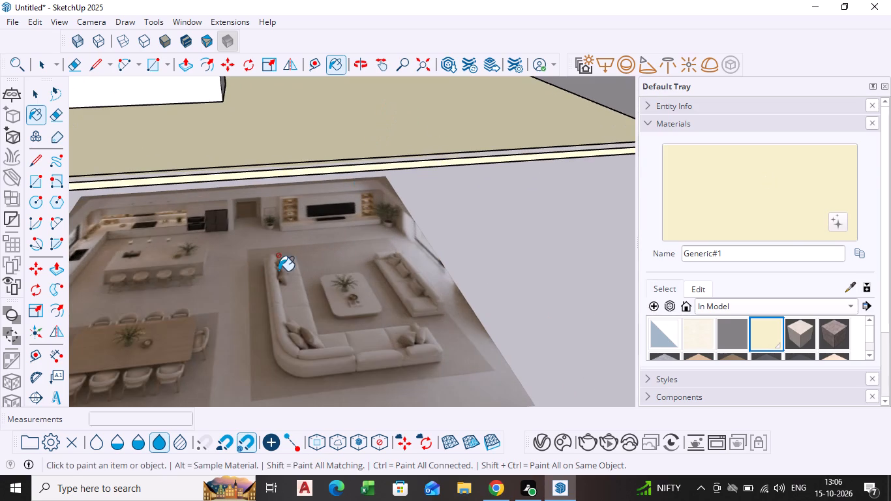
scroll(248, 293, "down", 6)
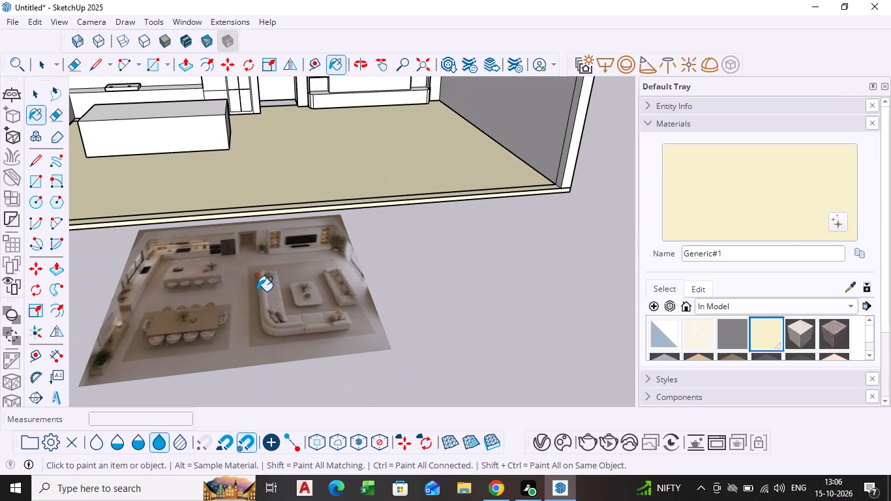
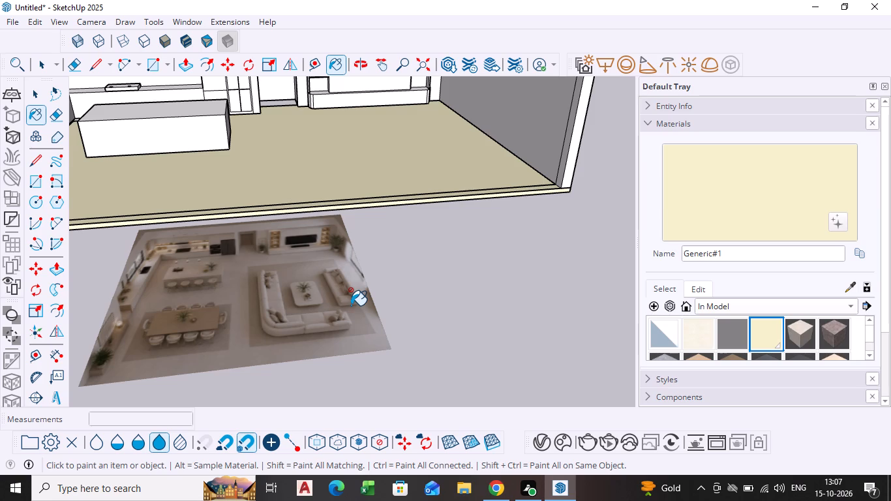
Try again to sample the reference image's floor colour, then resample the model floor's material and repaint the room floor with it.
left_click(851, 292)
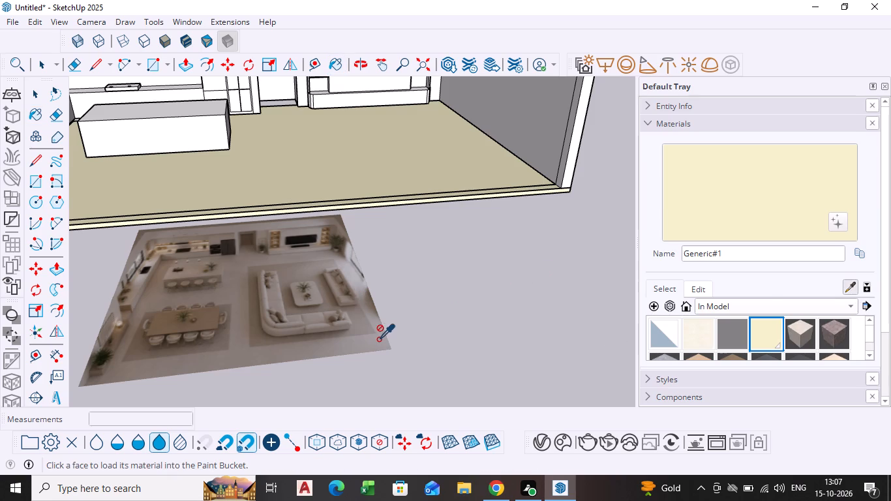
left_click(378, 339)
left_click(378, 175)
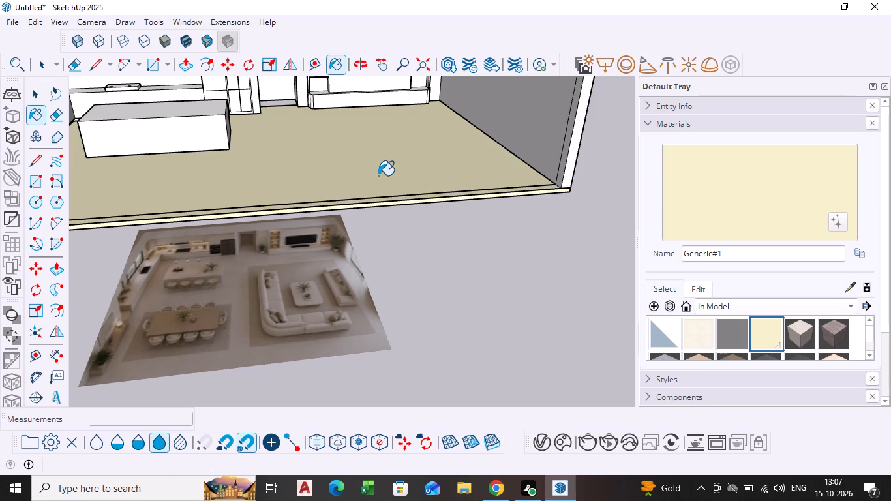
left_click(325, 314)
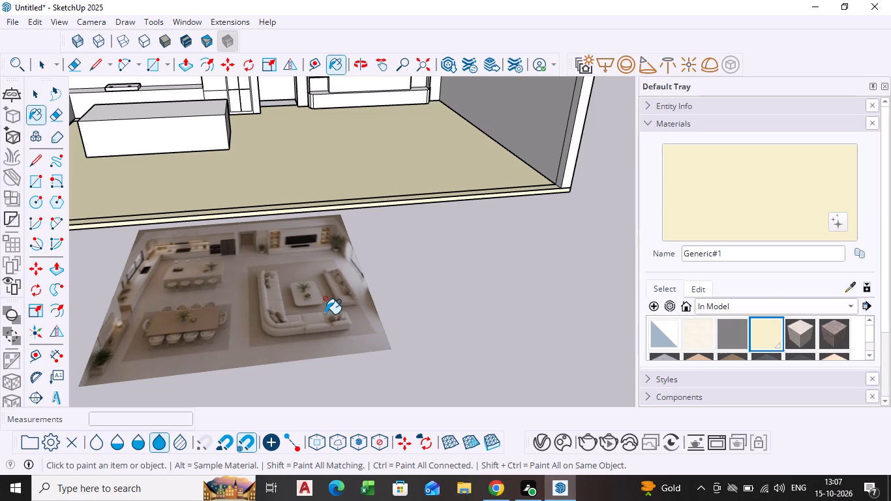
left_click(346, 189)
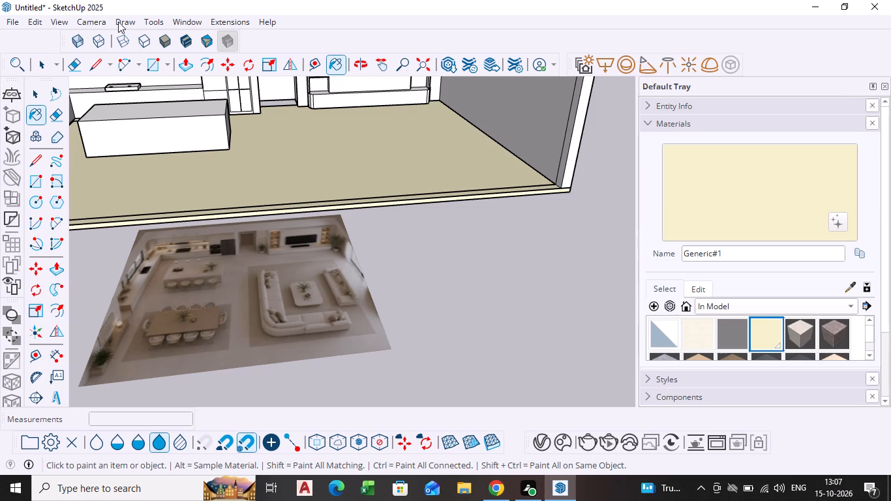
Look through the Desktop files available for import for a suitable picture, then leave without importing anything.
left_click(16, 18)
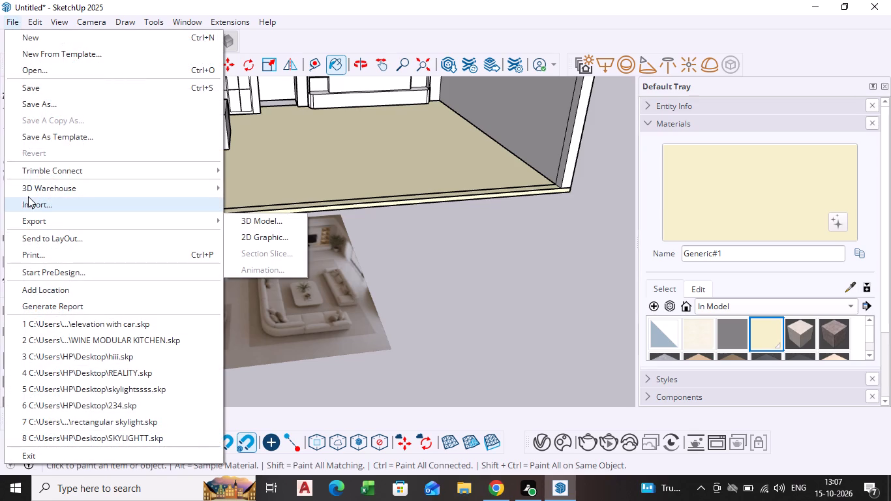
left_click(26, 204)
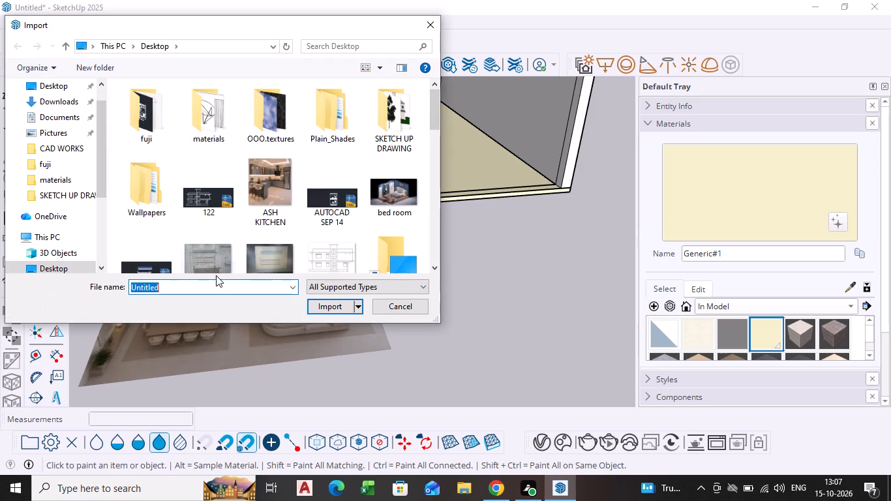
scroll(237, 198, "down", 13)
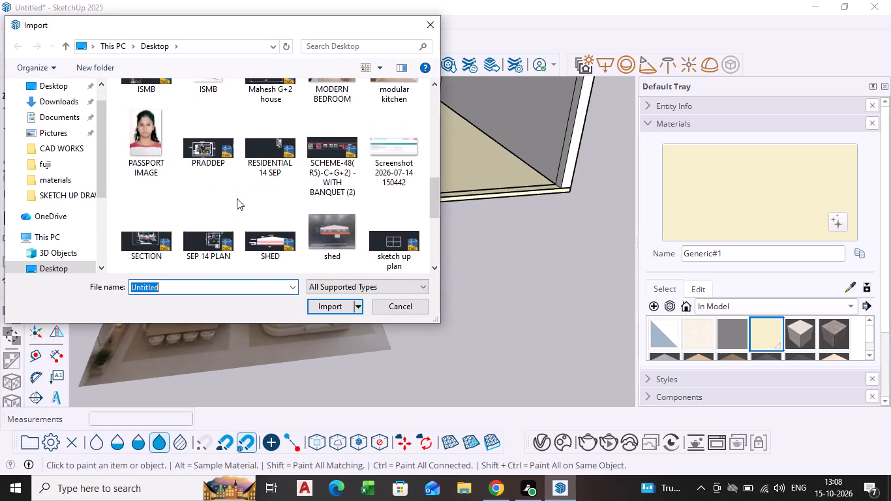
scroll(237, 198, "down", 18)
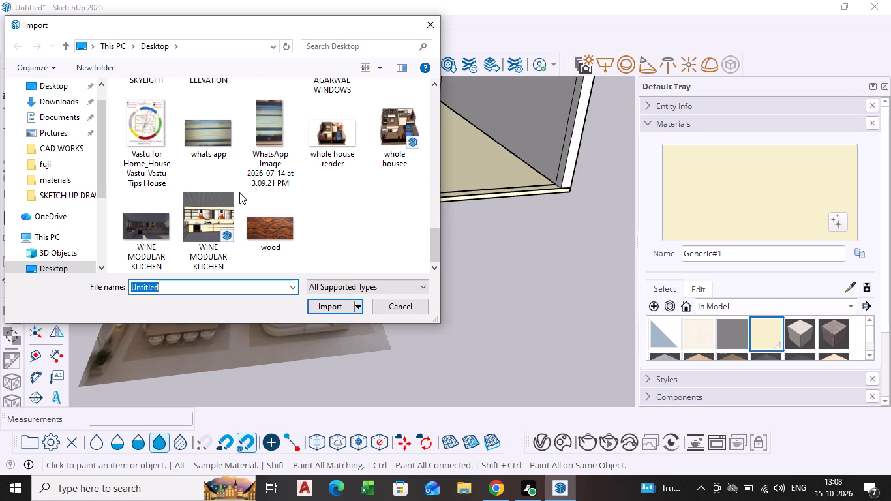
scroll(239, 192, "down", 3)
scroll(340, 154, "up", 2)
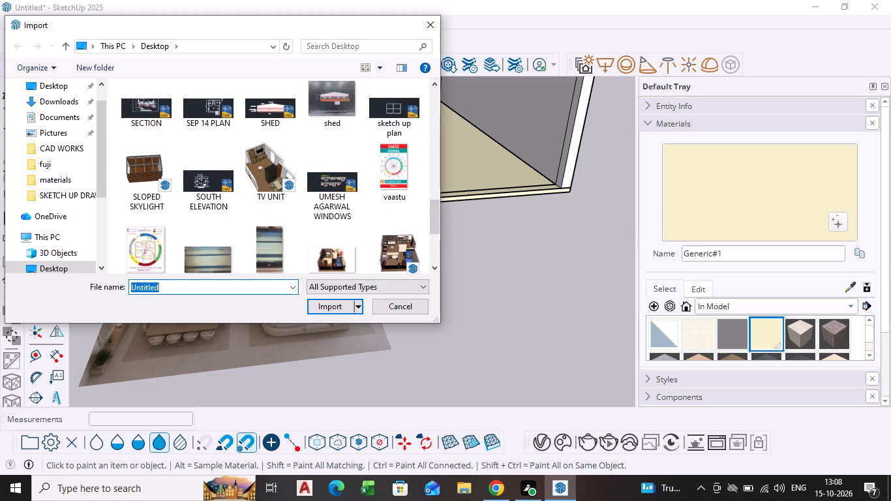
left_click(428, 24)
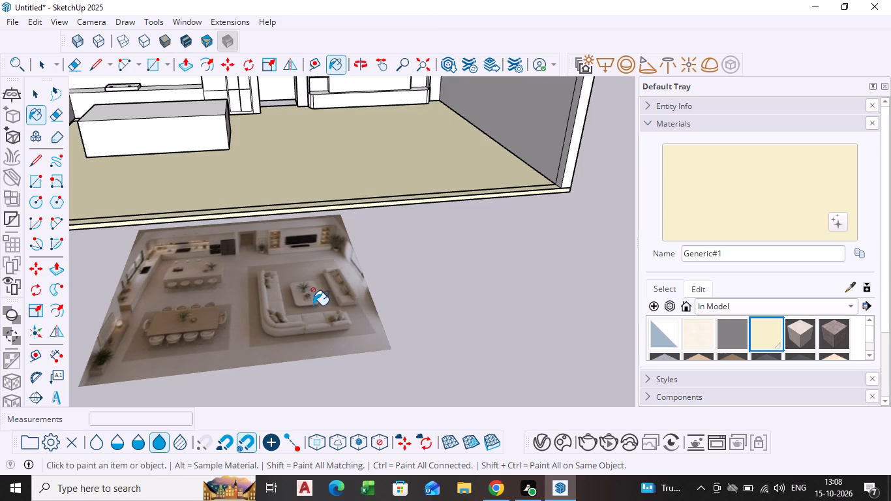
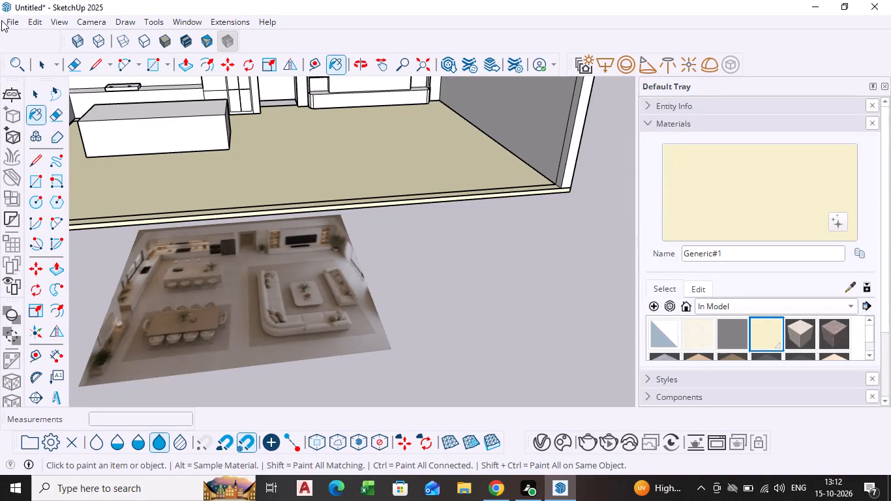
Delete the imported interior reference picture lying in front of the room.
scroll(256, 346, "up", 5)
scroll(205, 326, "up", 5)
scroll(145, 290, "down", 5)
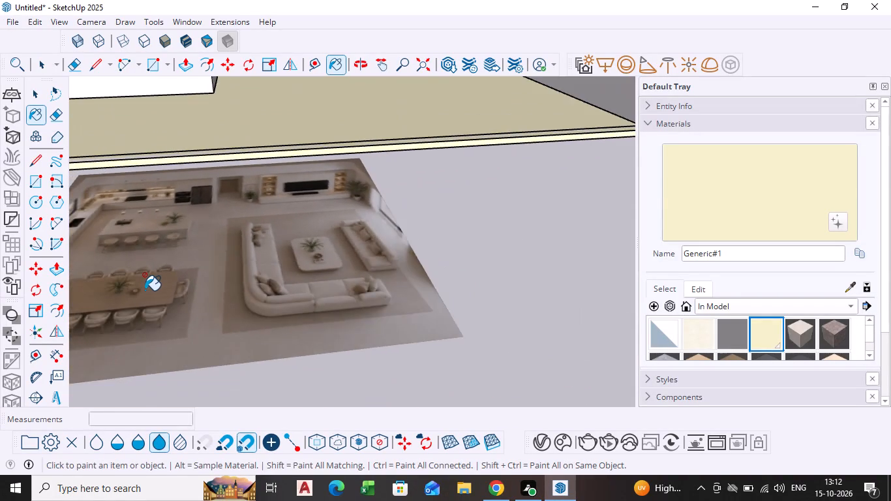
scroll(145, 290, "down", 7)
middle_click_drag(289, 290, 324, 286, "shift")
key("space")
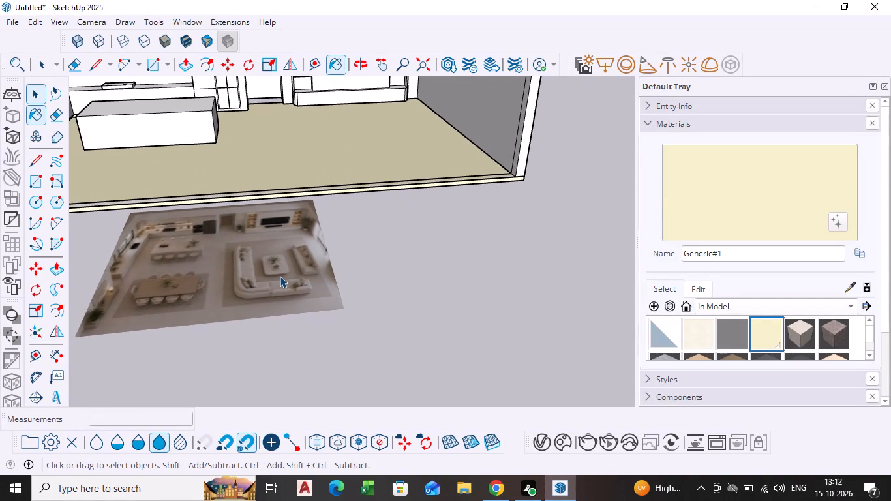
left_click(280, 276)
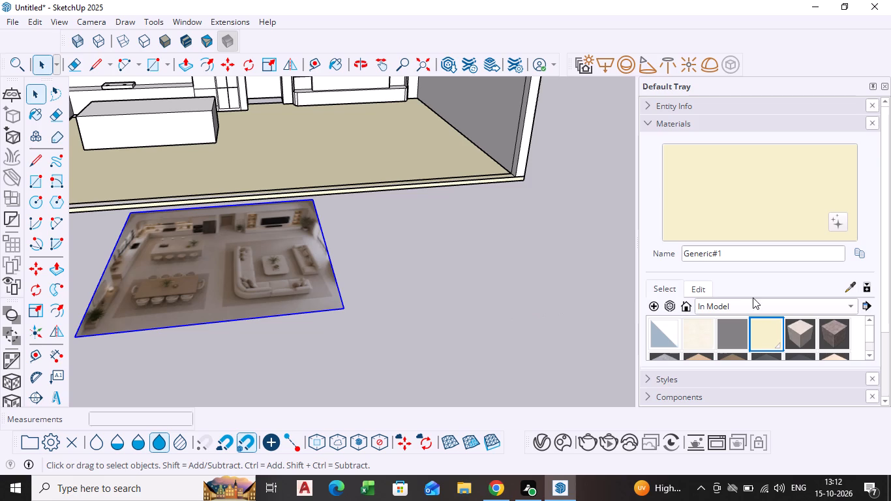
key("Delete")
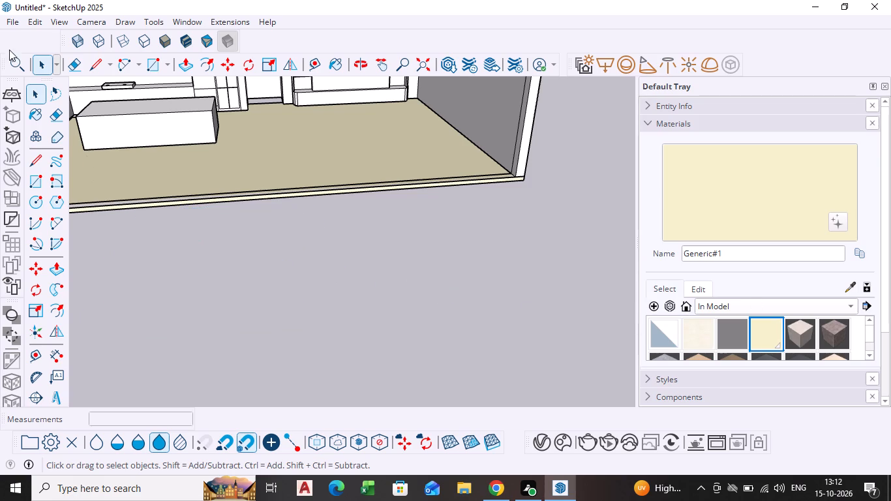
Import HOUSEE.jpeg from the Desktop and place it flat on the ground in front of the room.
left_click(7, 23)
left_click(70, 204)
scroll(289, 215, "down", 4)
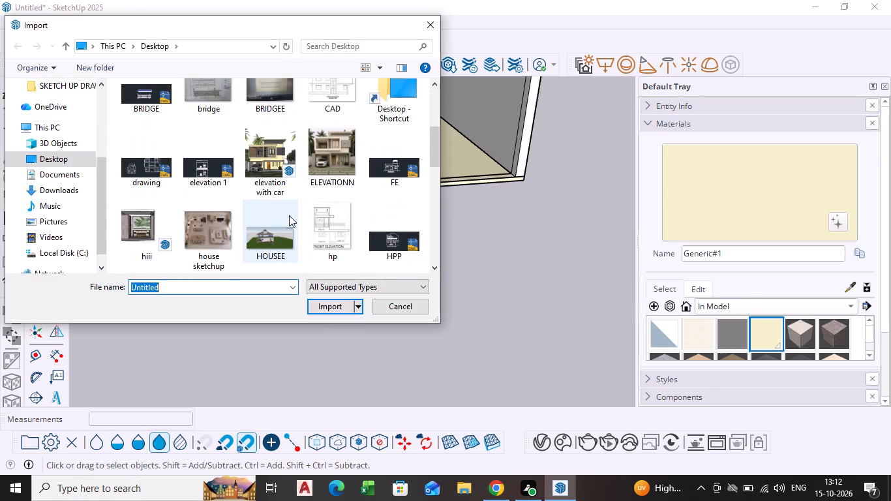
scroll(288, 215, "down", 3)
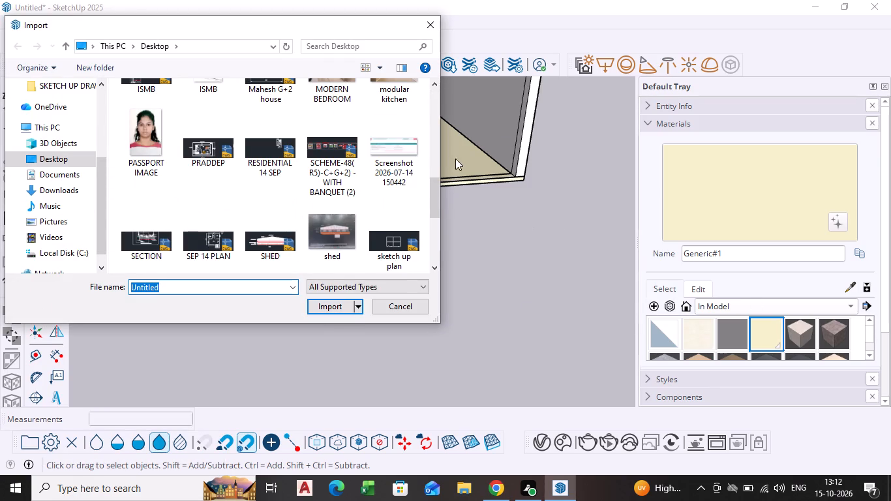
scroll(373, 229, "down", 4)
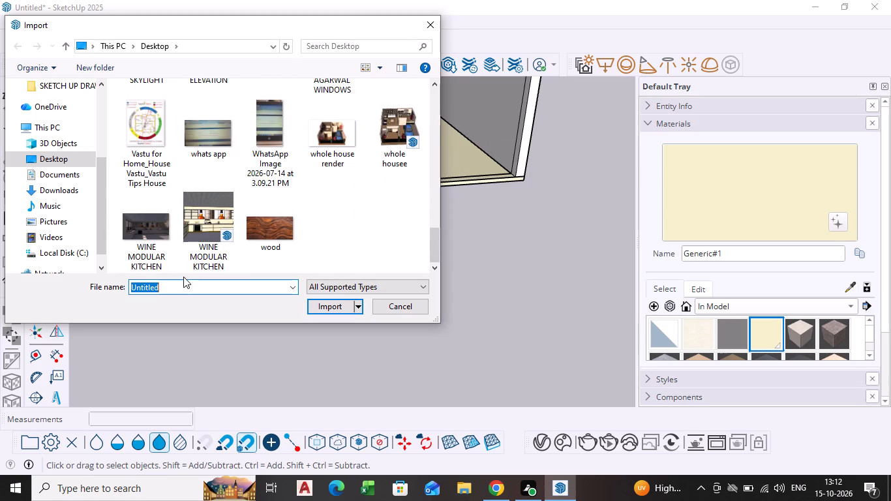
key("BackSpace")
type("hous")
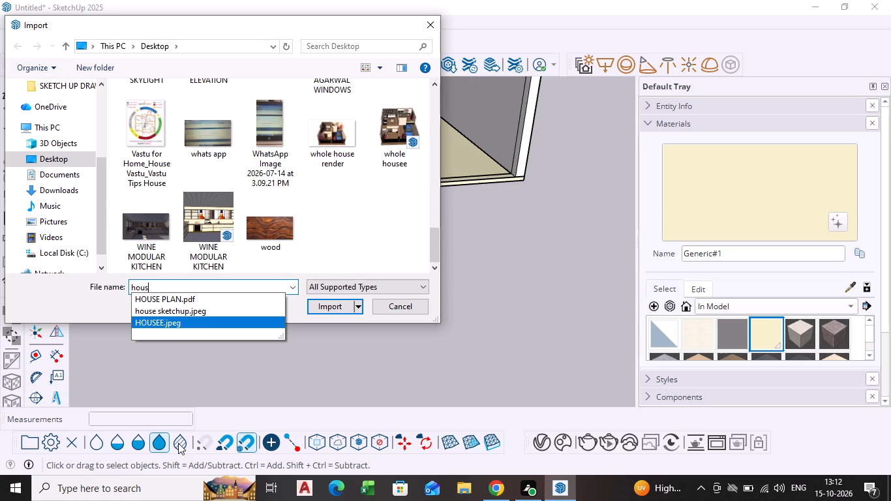
left_click(198, 322)
left_click(340, 303)
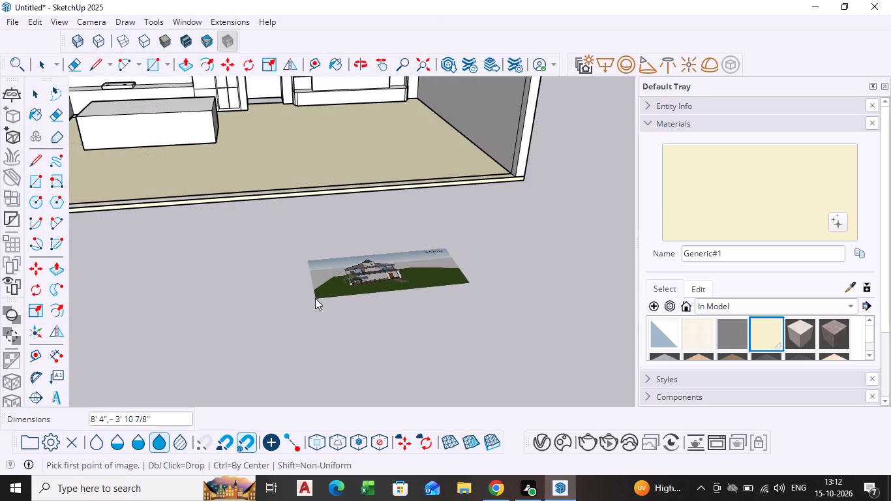
left_click(312, 298)
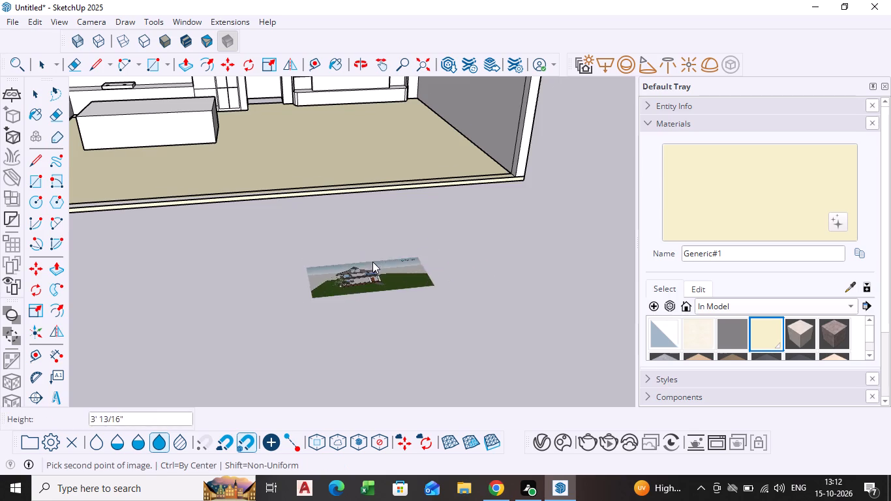
scroll(372, 262, "up", 5)
left_click(530, 212)
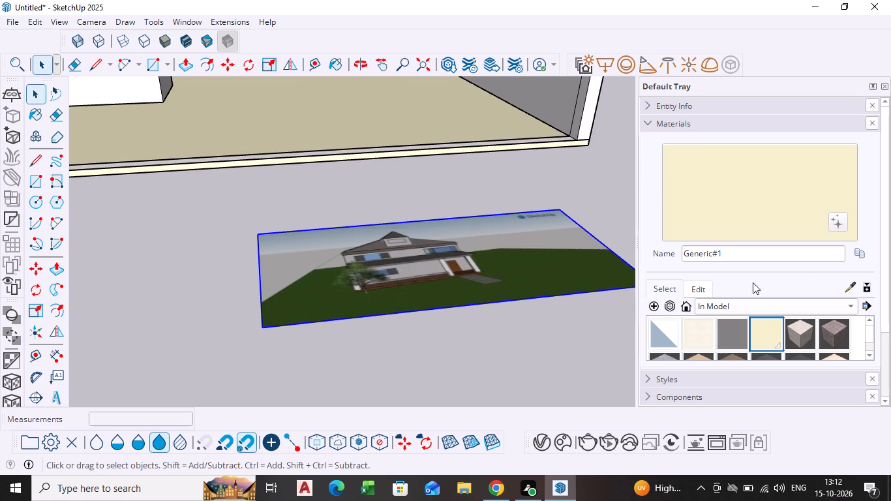
Use the placed house picture as a material.
right_click(423, 281)
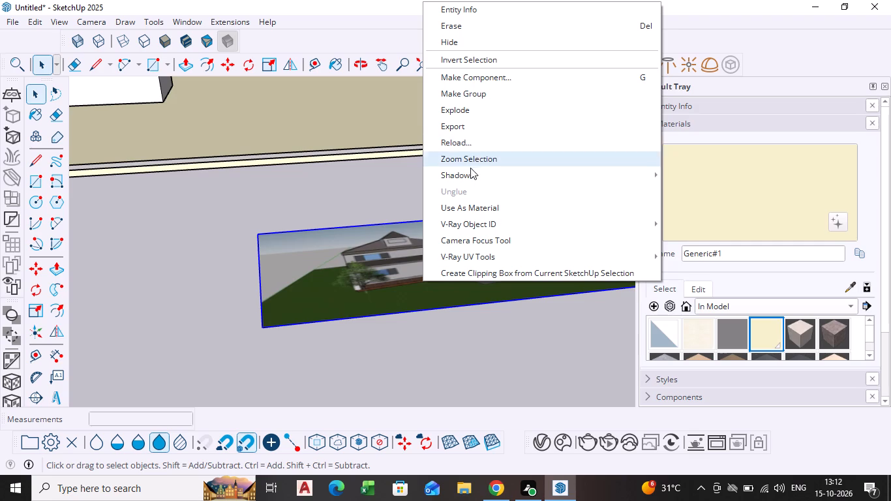
left_click(470, 202)
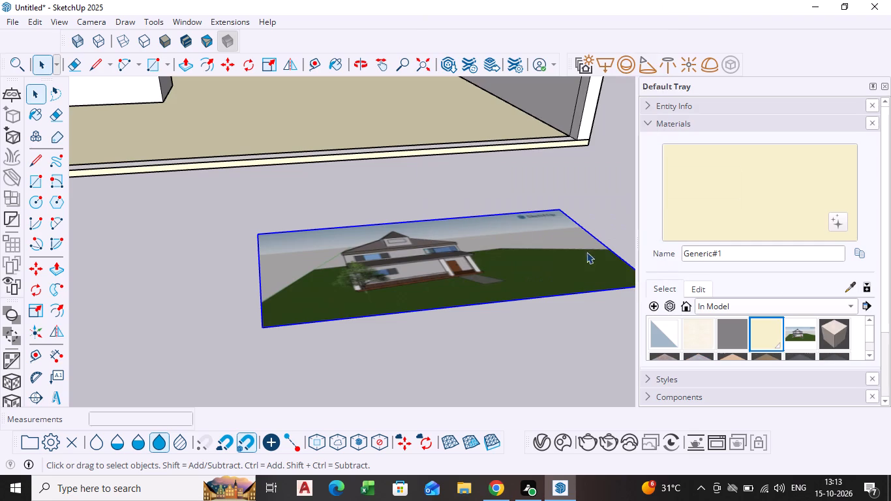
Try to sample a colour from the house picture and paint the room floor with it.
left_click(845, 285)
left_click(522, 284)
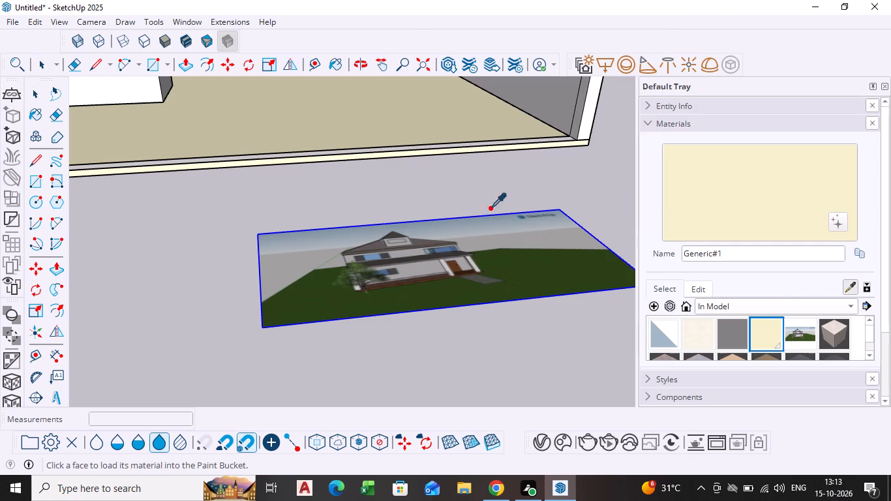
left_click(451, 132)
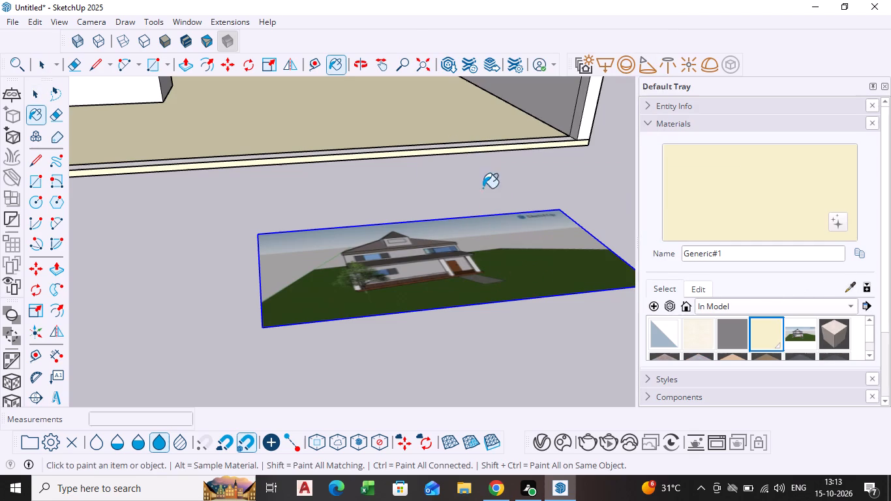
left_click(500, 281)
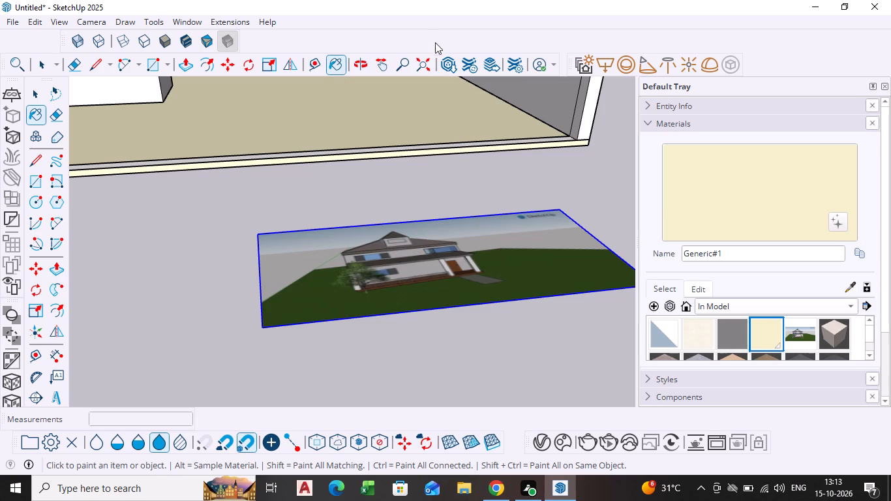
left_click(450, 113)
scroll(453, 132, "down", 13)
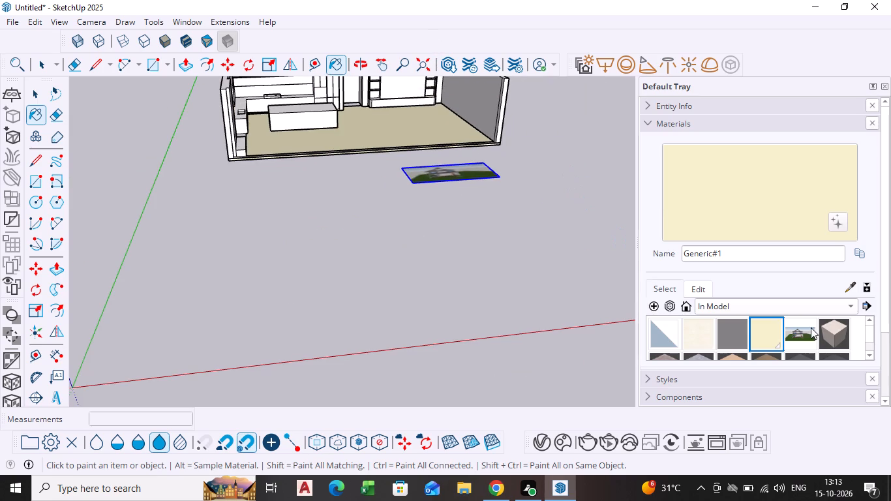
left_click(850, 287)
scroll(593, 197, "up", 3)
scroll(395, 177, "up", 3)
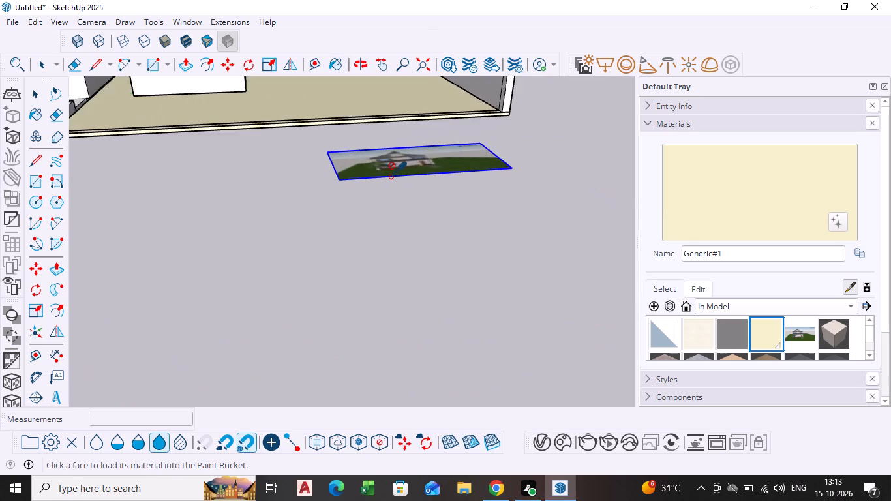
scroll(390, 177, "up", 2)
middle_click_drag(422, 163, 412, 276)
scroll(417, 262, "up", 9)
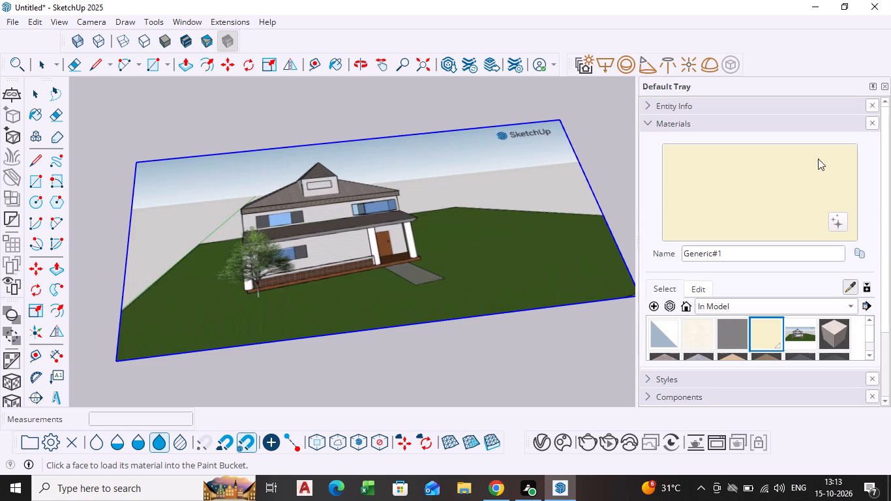
Delete the house picture from the model.
key("space")
left_click(580, 243)
key("Delete")
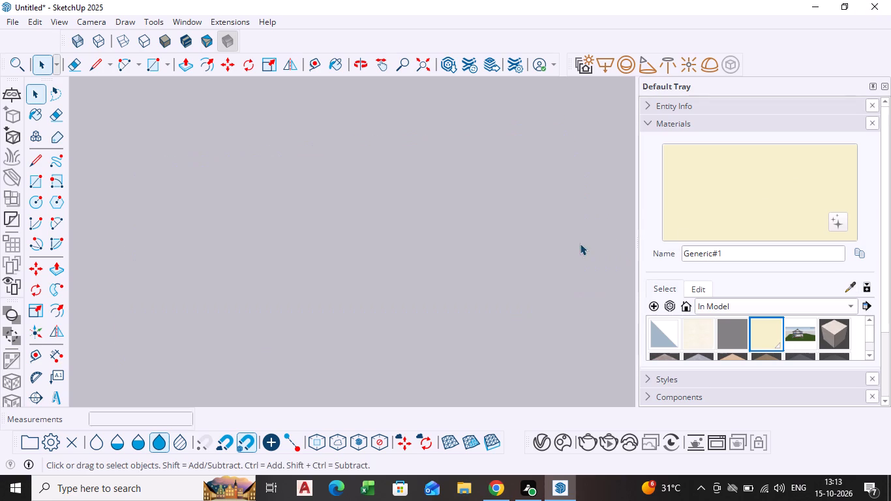
Sample the floor's cream Generic#1 material and paint the grey side wall beside the shelving unit with it.
scroll(517, 257, "down", 14)
scroll(397, 189, "down", 4)
middle_click_drag(397, 190, 407, 100)
scroll(374, 123, "down", 3)
middle_click_drag(370, 130, 363, 254, "shift")
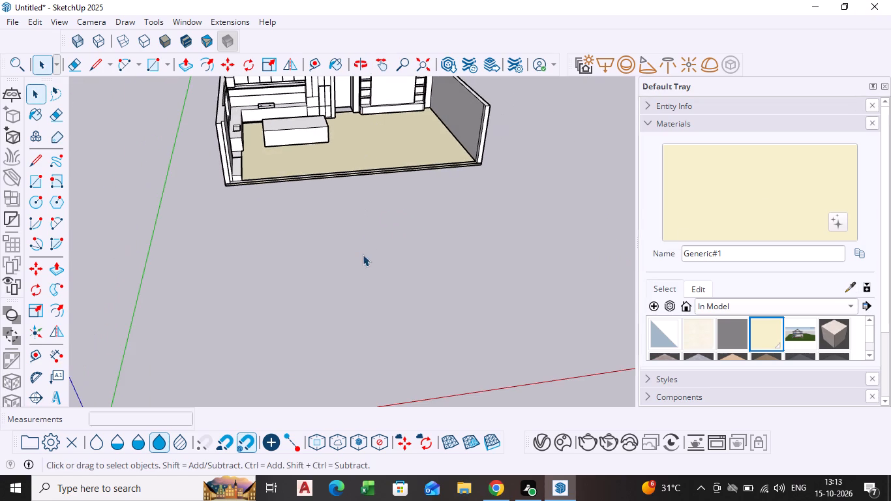
middle_click_drag(363, 254, 362, 264, "shift")
middle_click_drag(357, 169, 387, 172, "shift")
scroll(353, 261, "up", 3)
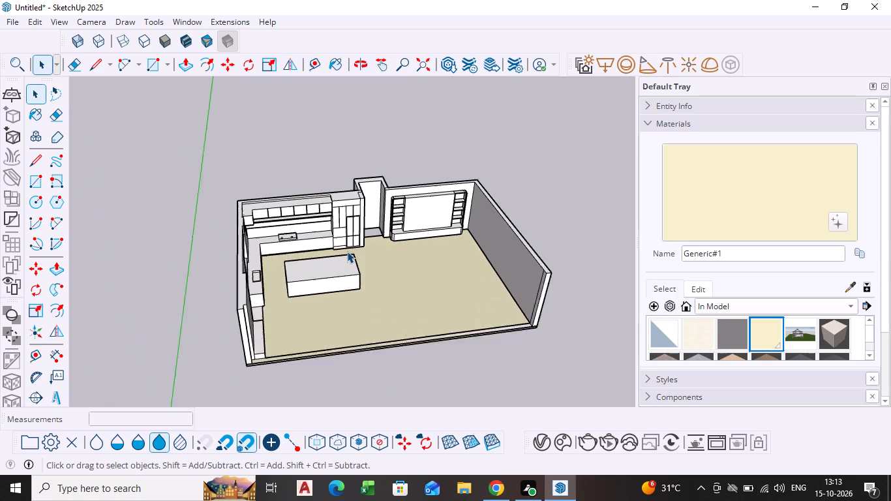
scroll(347, 251, "up", 1)
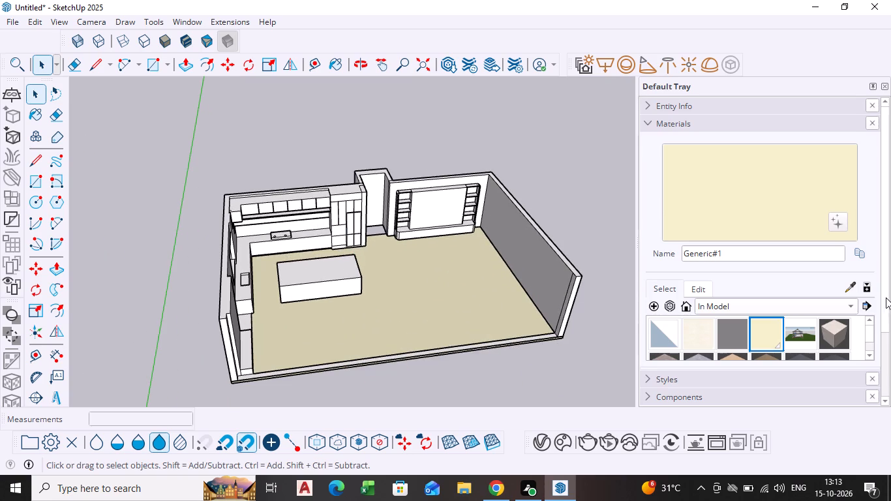
left_click(852, 286)
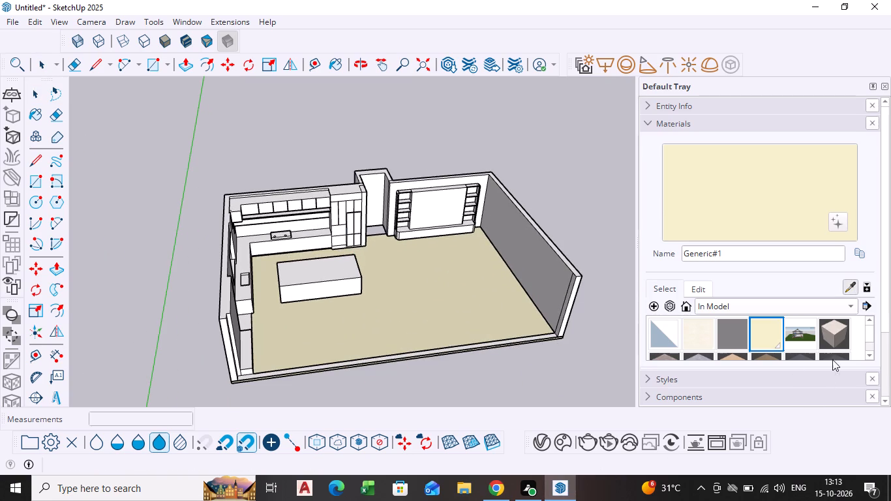
left_click(853, 286)
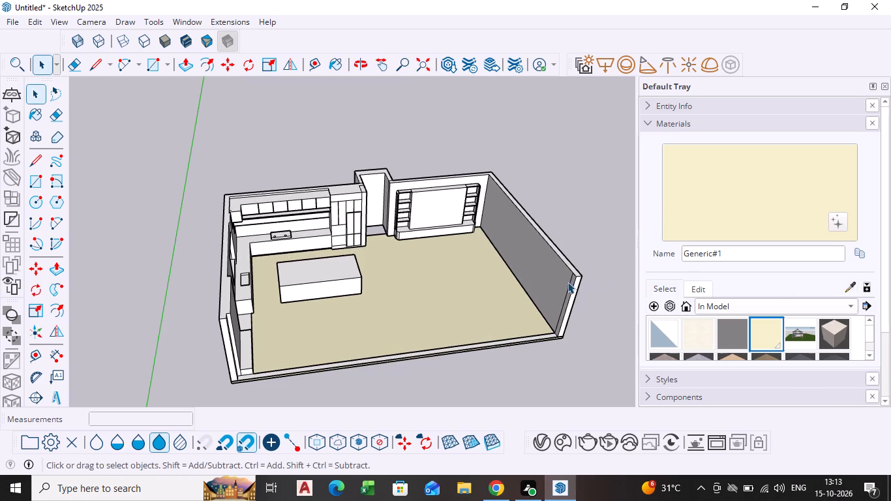
left_click(849, 291)
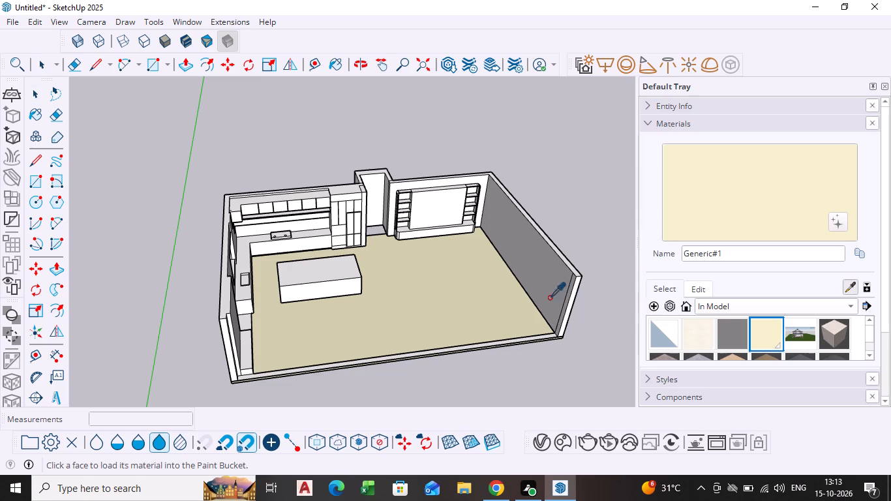
left_click(423, 307)
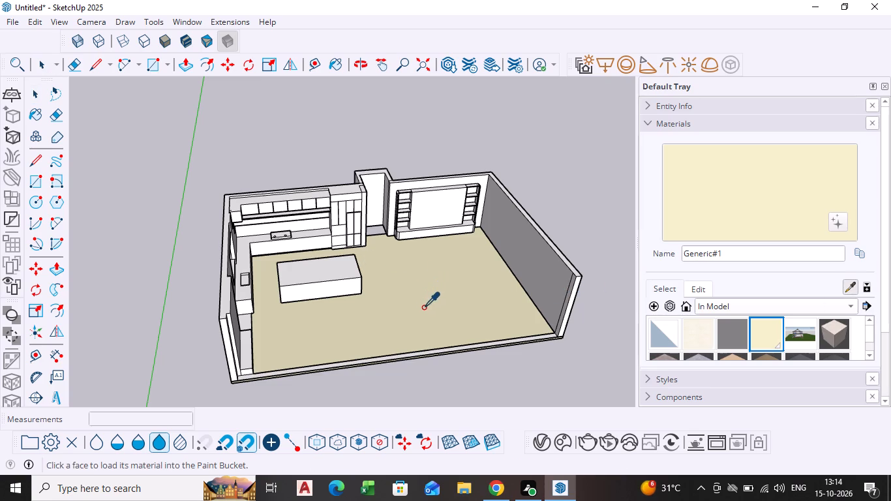
left_click(516, 242)
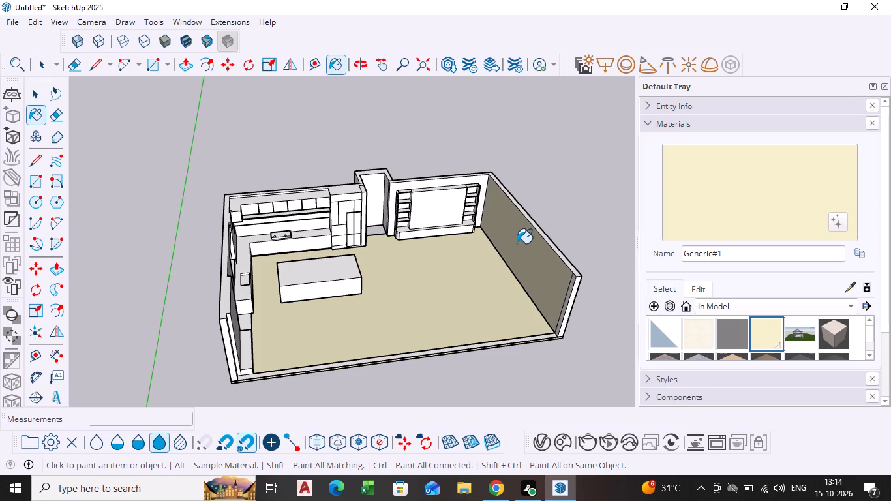
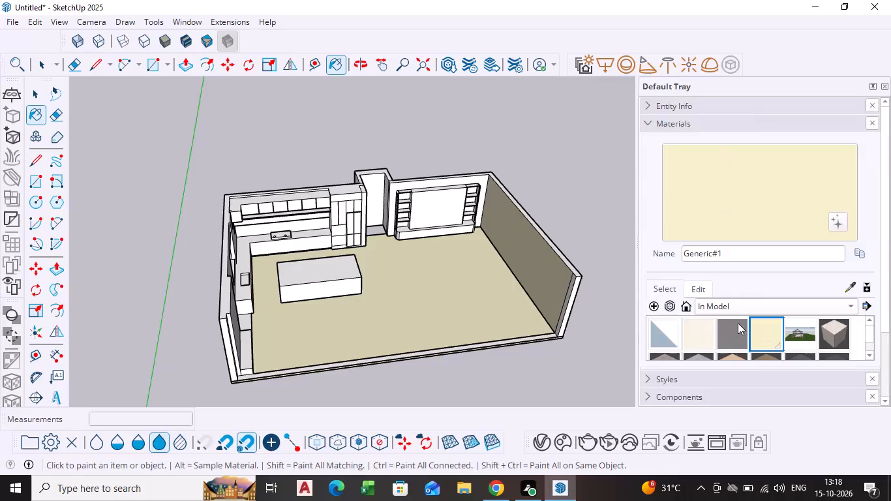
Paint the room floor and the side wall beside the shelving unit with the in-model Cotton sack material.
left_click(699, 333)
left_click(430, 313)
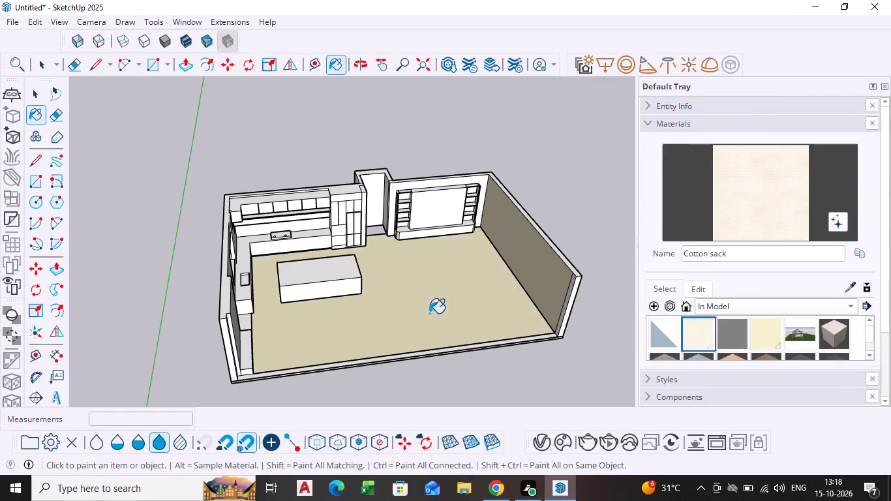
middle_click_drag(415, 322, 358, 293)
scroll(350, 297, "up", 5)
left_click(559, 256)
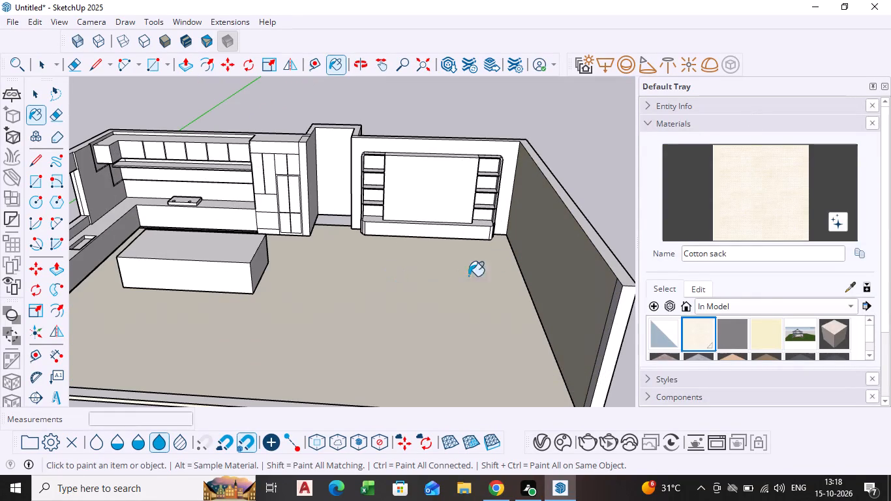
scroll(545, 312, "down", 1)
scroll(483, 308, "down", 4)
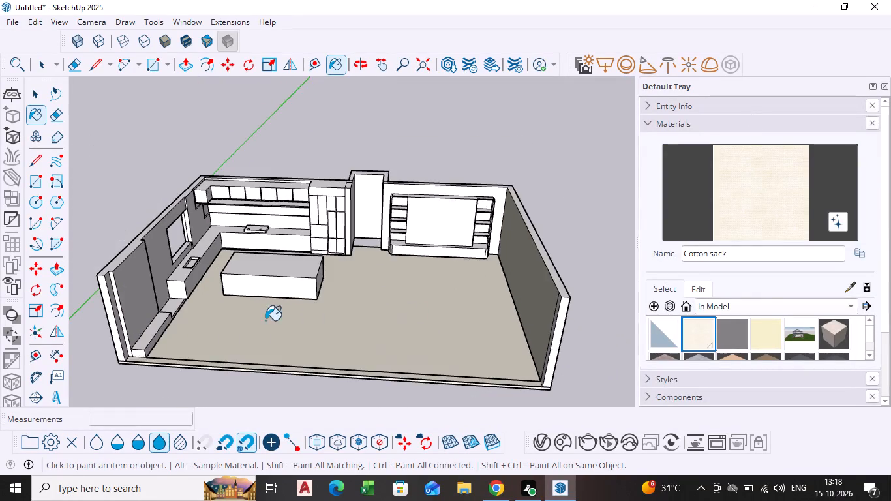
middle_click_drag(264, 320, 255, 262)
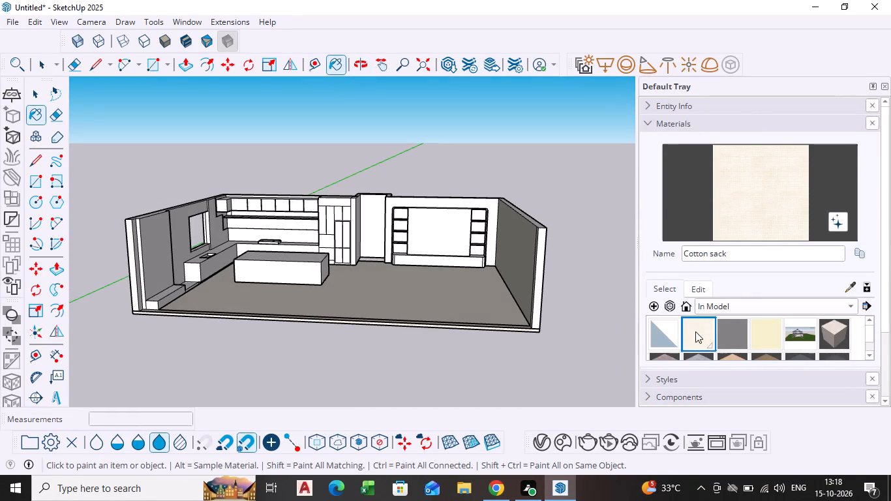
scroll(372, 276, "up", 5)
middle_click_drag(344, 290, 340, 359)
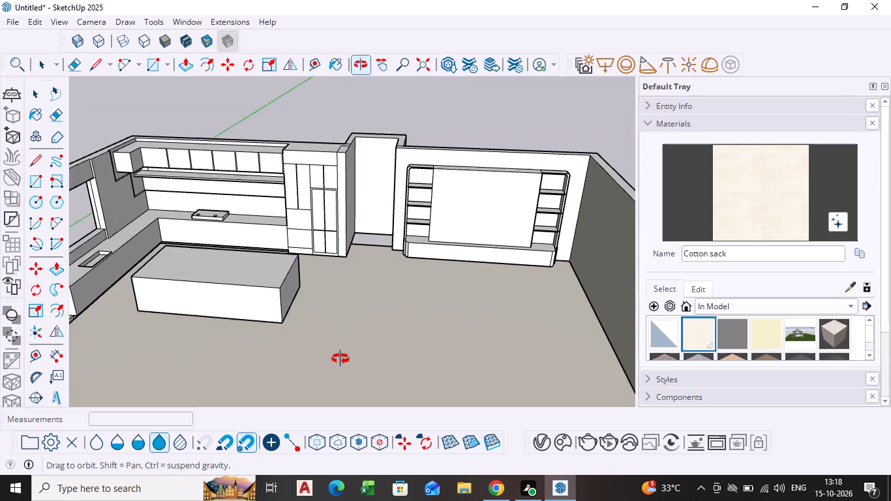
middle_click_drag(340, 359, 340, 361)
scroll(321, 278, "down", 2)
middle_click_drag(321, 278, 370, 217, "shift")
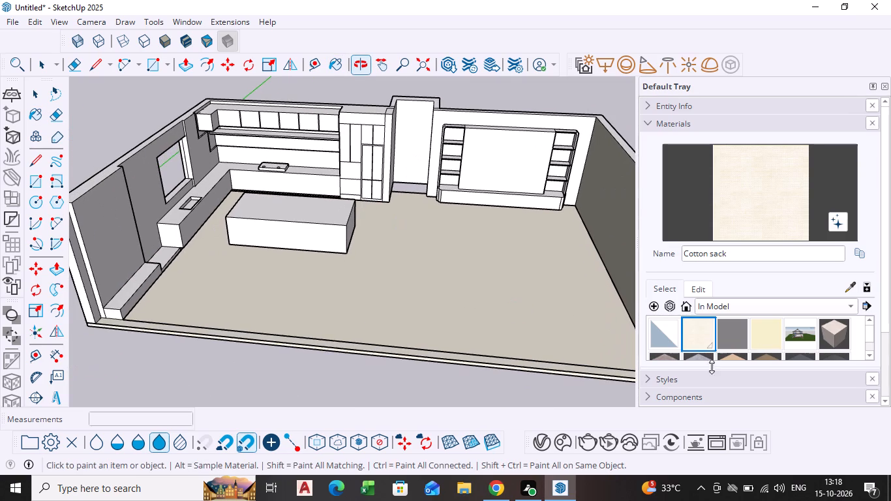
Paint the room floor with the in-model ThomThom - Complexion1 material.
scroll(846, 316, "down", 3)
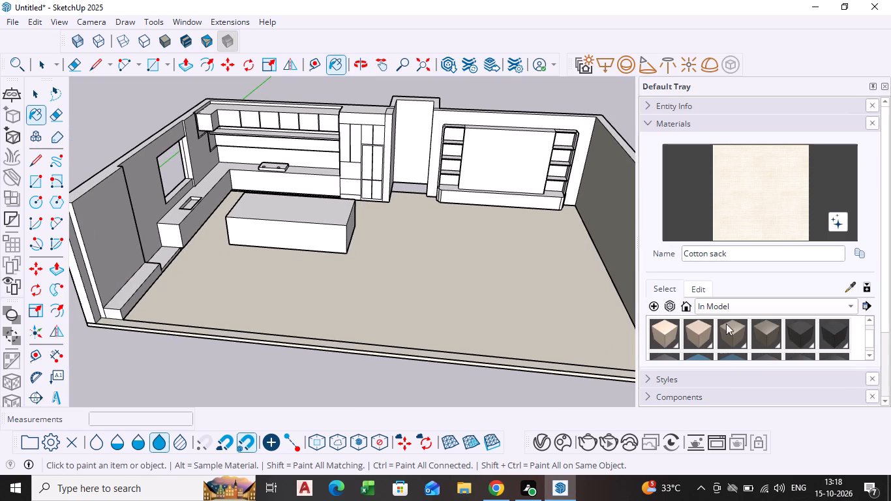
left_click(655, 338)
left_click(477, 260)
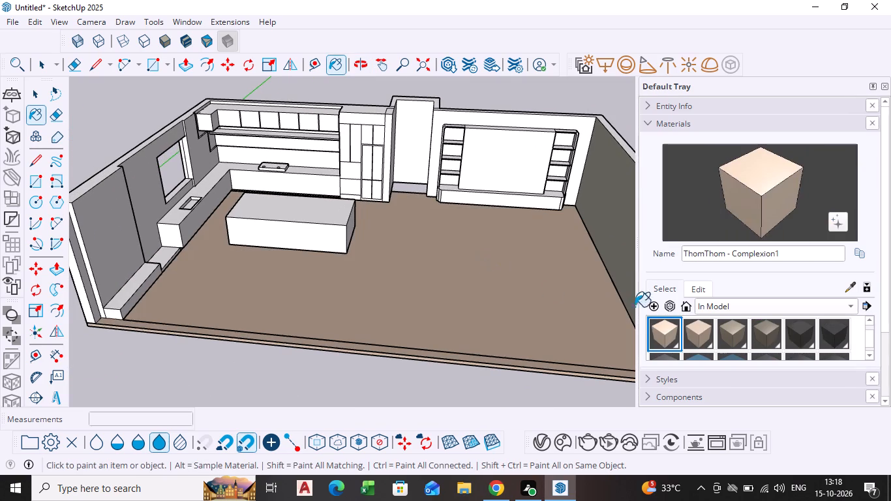
Apply the cream Generic#1 material to the floor, both sections of the window wall and the low surface between counter and bench.
scroll(723, 329, "up", 2)
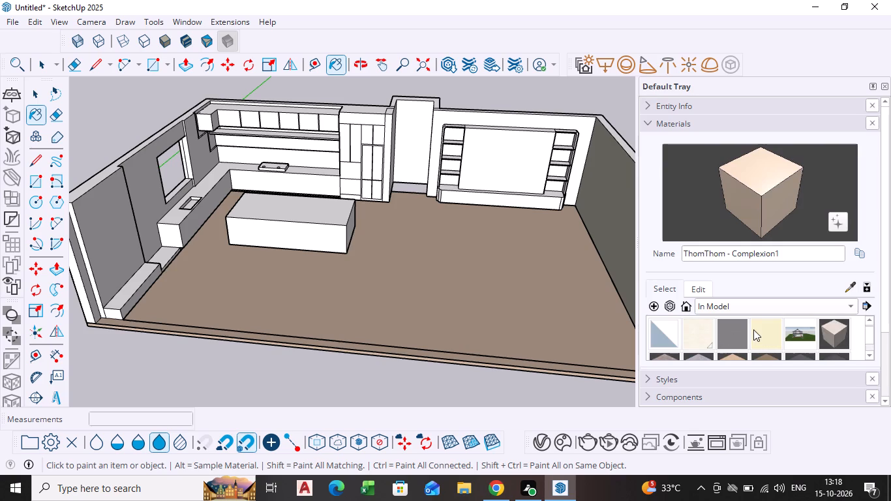
left_click(754, 329)
left_click(576, 296)
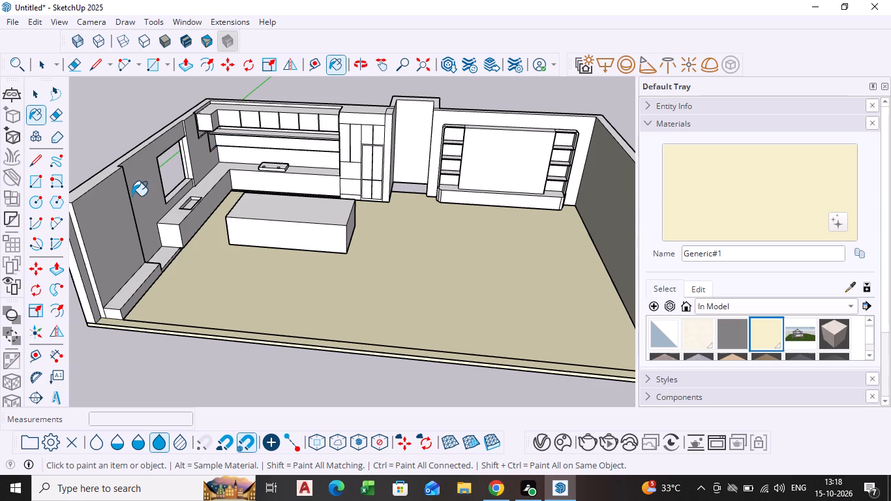
scroll(147, 174, "up", 2)
left_click(150, 174)
left_click(100, 232)
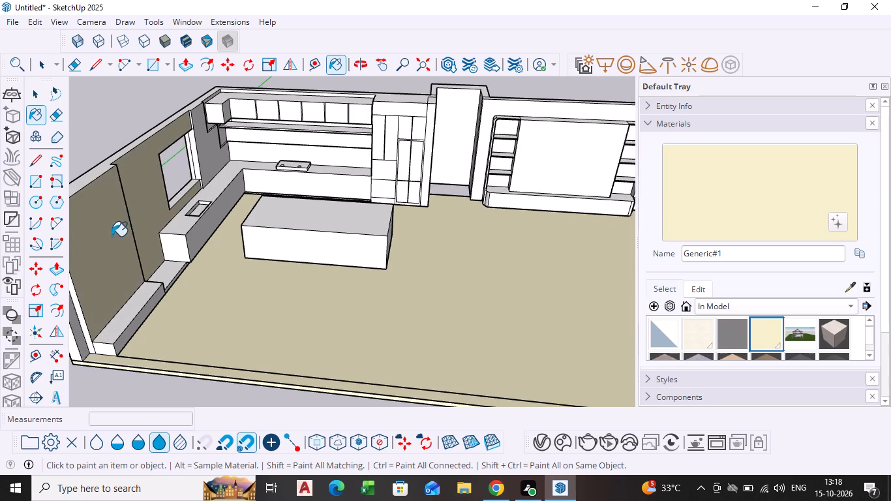
left_click(170, 275)
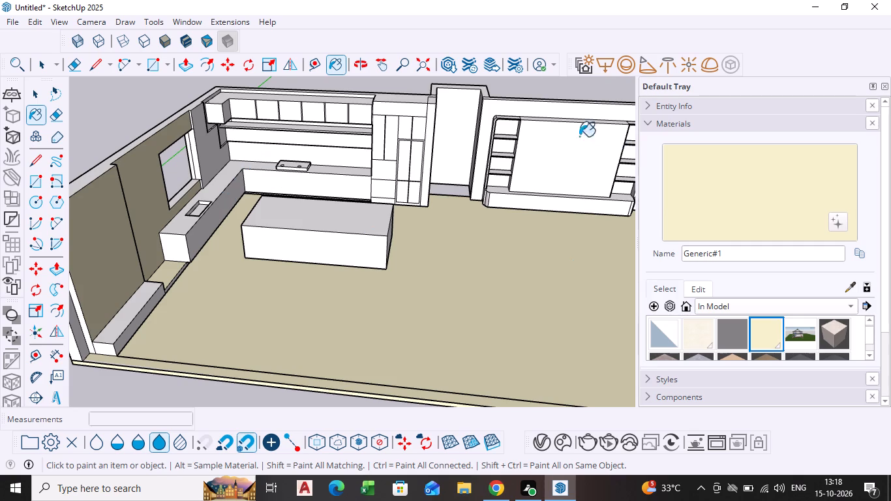
Paint the shelving unit's large central panel and the wall surrounding the unit with Generic#1.
scroll(645, 136, "up", 4)
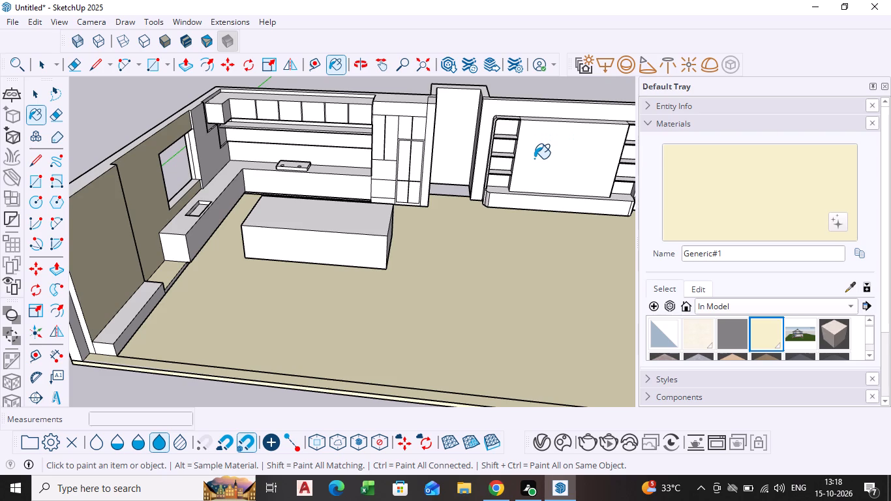
left_click(534, 159)
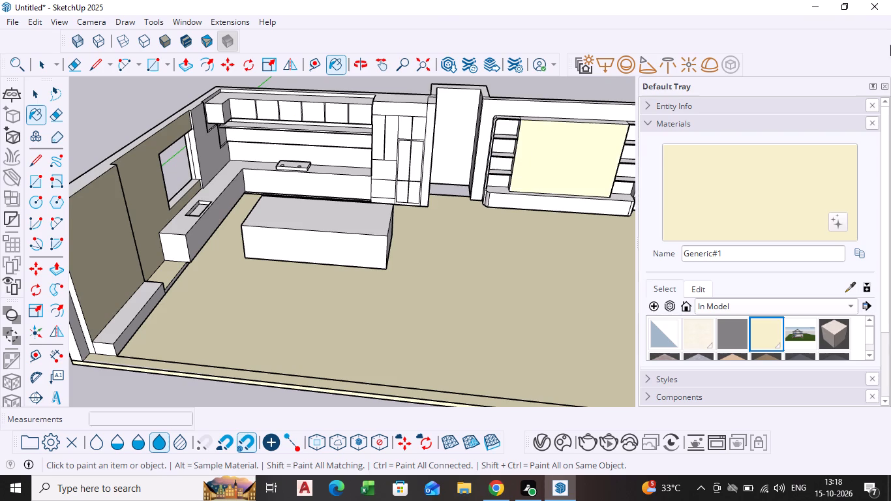
left_click(513, 106)
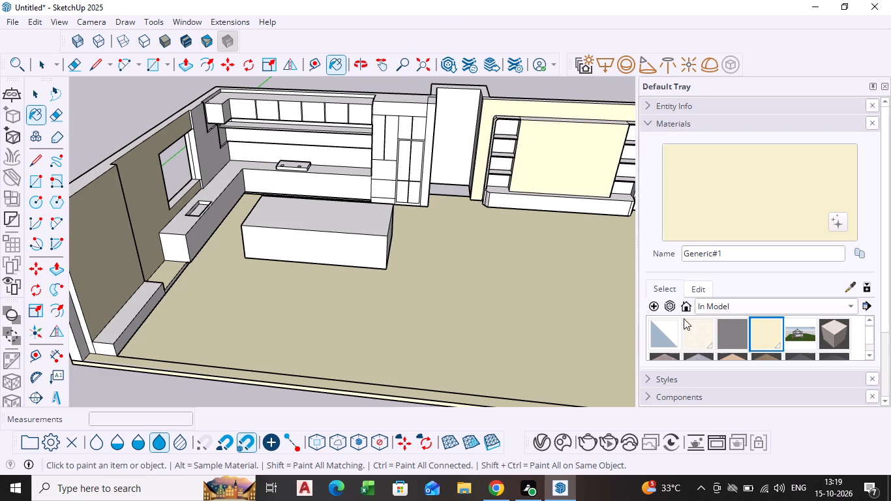
Look through the remaining in-model materials and the Solid Colors collection for a suitable colour.
scroll(750, 334, "down", 6)
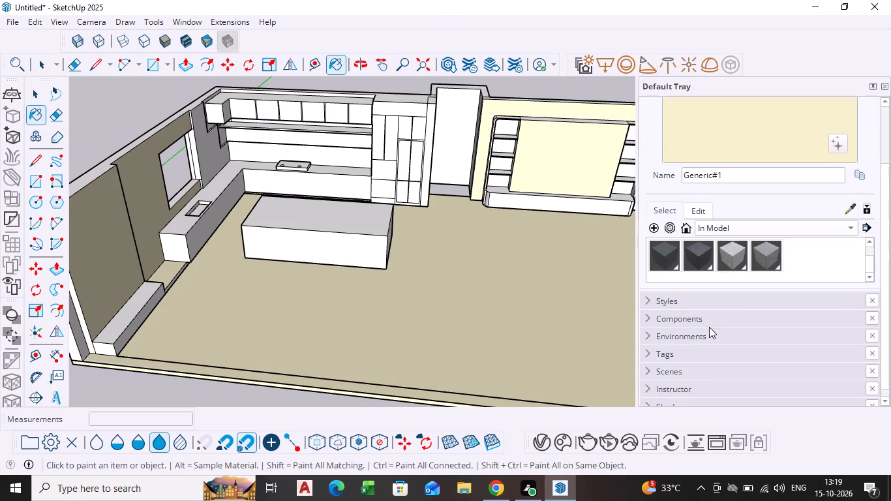
left_click(779, 224)
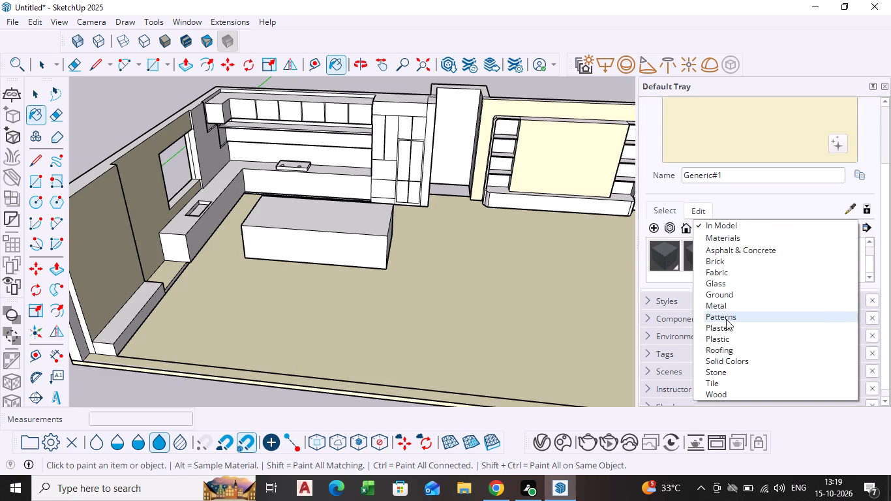
left_click(728, 358)
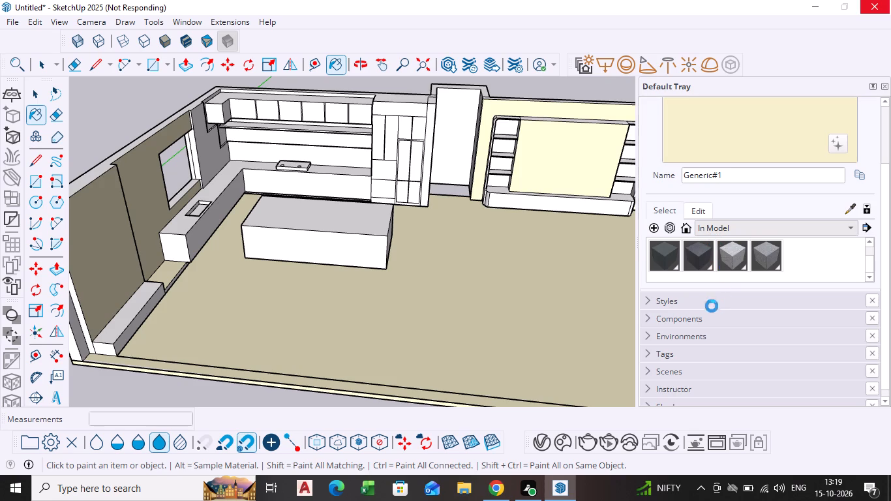
scroll(723, 244, "down", 7)
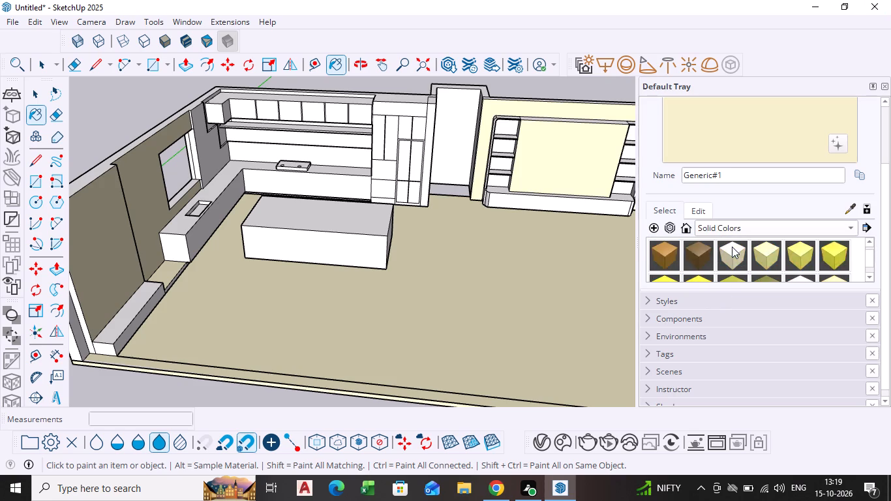
scroll(732, 247, "down", 1)
scroll(731, 253, "up", 5)
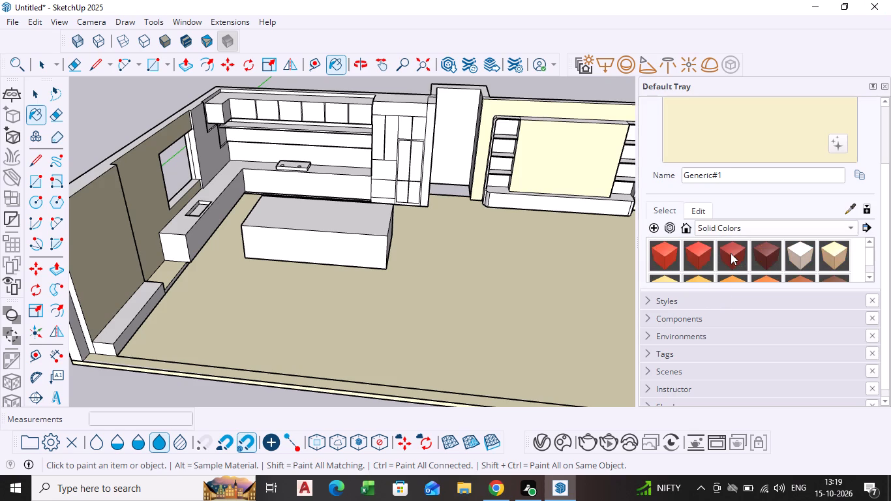
scroll(731, 253, "down", 12)
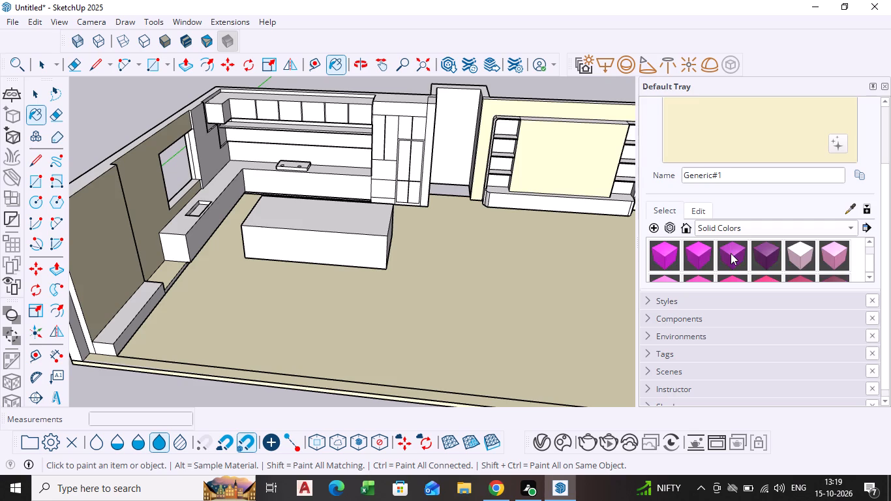
scroll(731, 253, "down", 4)
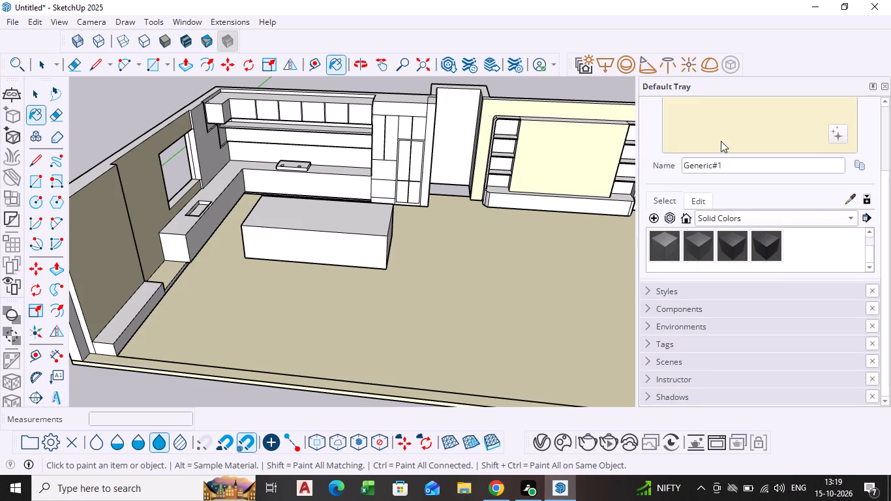
left_click(713, 125)
Paint the shelving unit's base with Generic#1, covering its top, front, rounded corner and the adjoining frame edge.
scroll(544, 253, "up", 4)
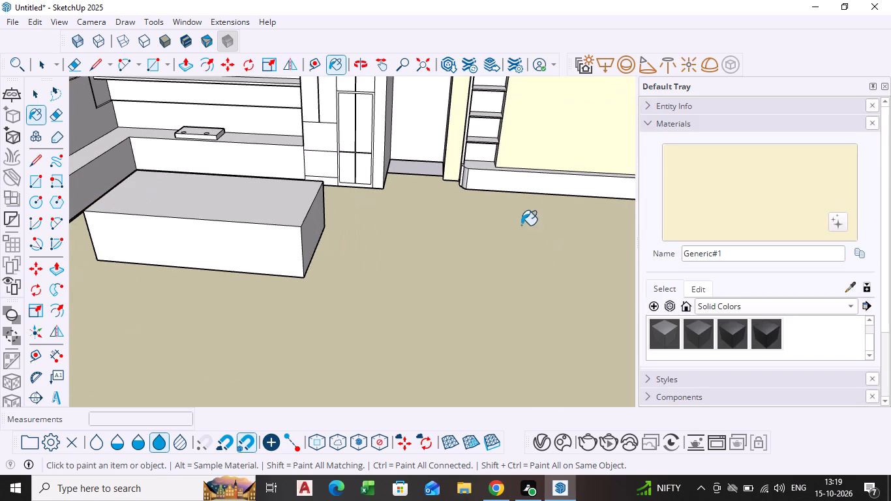
left_click(521, 185)
scroll(497, 170, "up", 5)
left_click(485, 166)
scroll(442, 182, "up", 5)
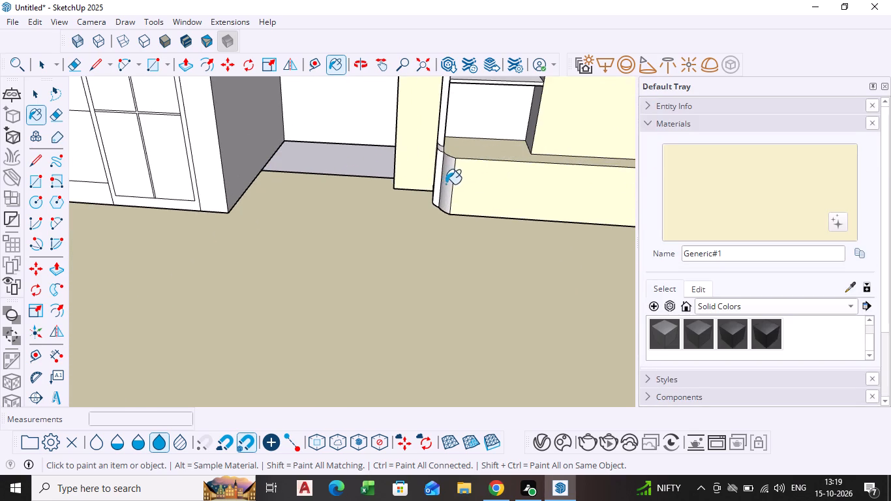
left_click(446, 184)
scroll(433, 178, "up", 3)
left_click(439, 176)
left_click(446, 121)
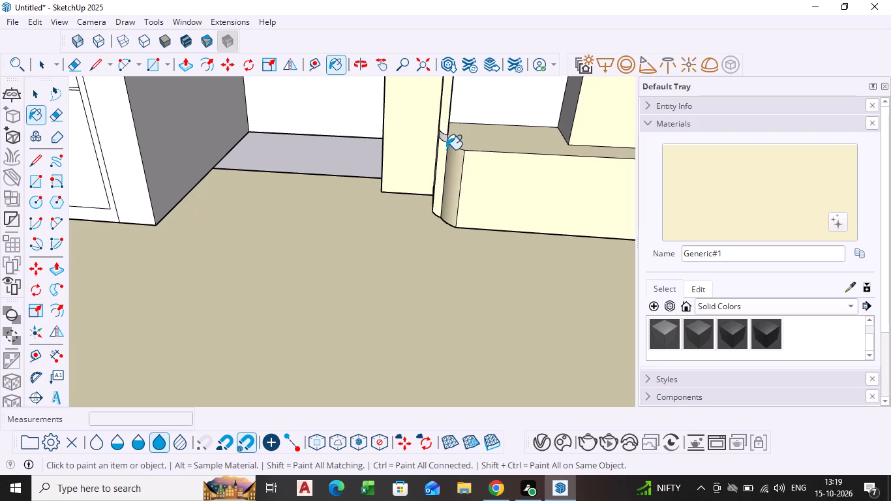
Paint the inner face, top and exposed end of the side wall beside the shelving unit with Generic#1.
scroll(446, 149, "down", 19)
scroll(479, 196, "down", 3)
middle_click_drag(479, 196, 354, 222)
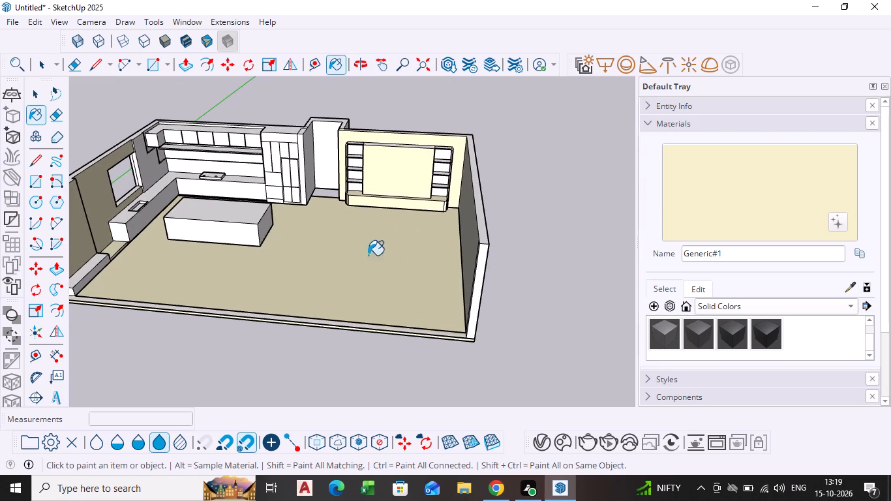
scroll(462, 177, "up", 4)
left_click(481, 231)
left_click(496, 231)
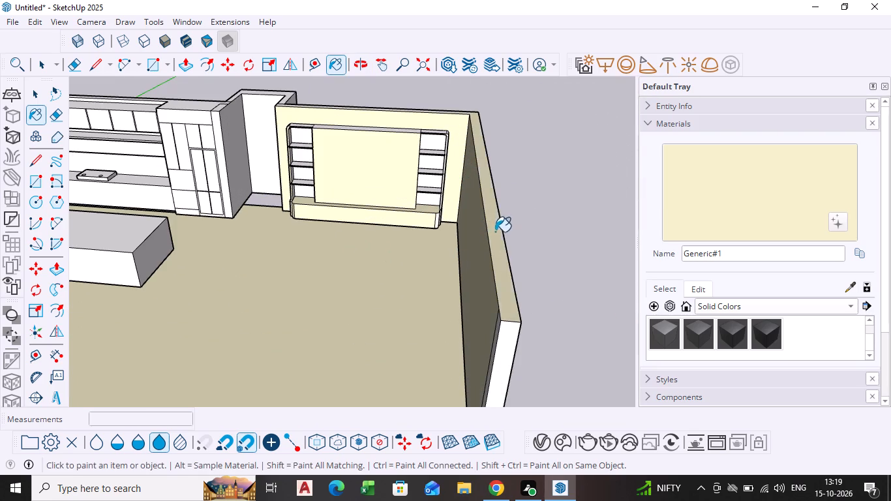
scroll(385, 260, "down", 2)
left_click(474, 330)
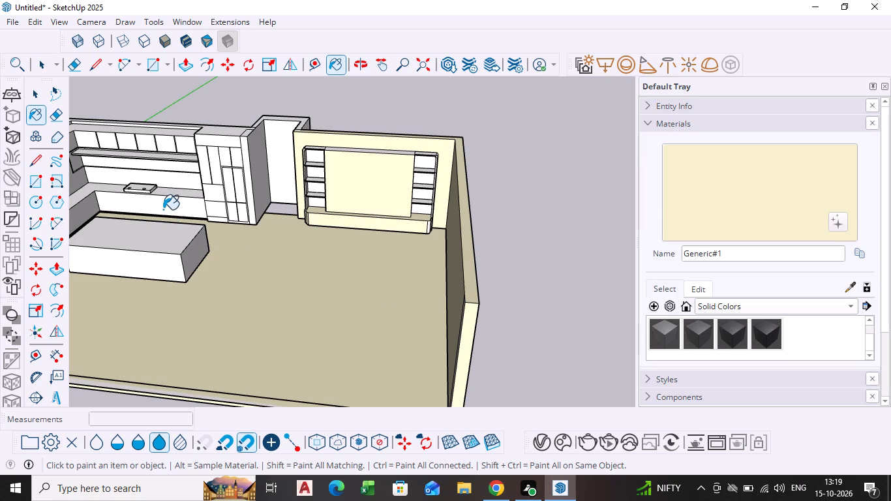
Paint the tall kitchen cabinet's upper doors, top front panel, vertical end strip and side face with Generic#1.
scroll(208, 156, "up", 10)
left_click(211, 157)
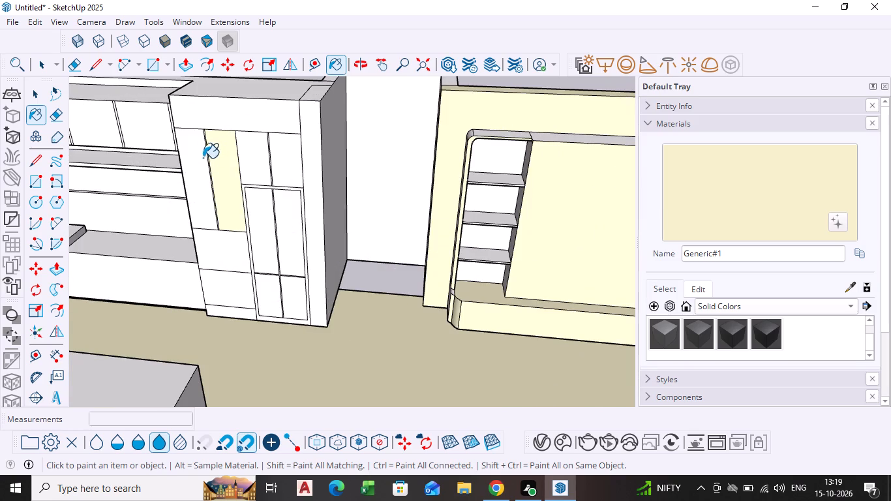
left_click(199, 157)
left_click(227, 123)
left_click(257, 149)
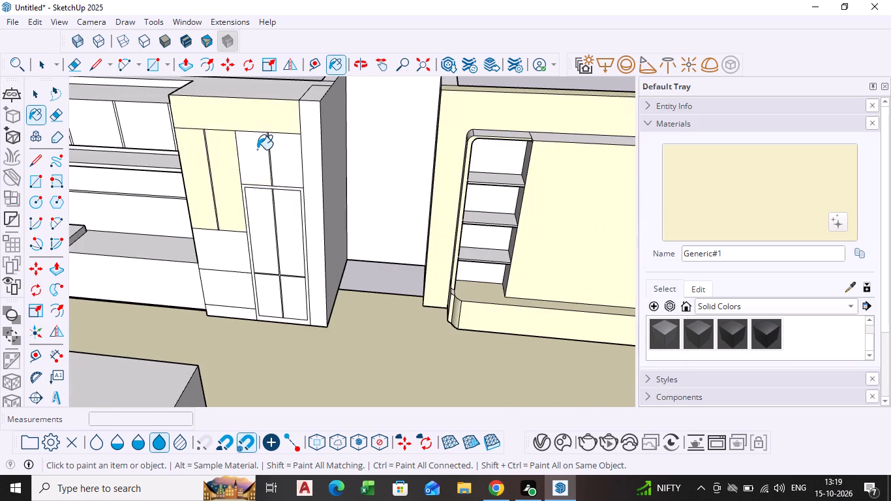
left_click(278, 165)
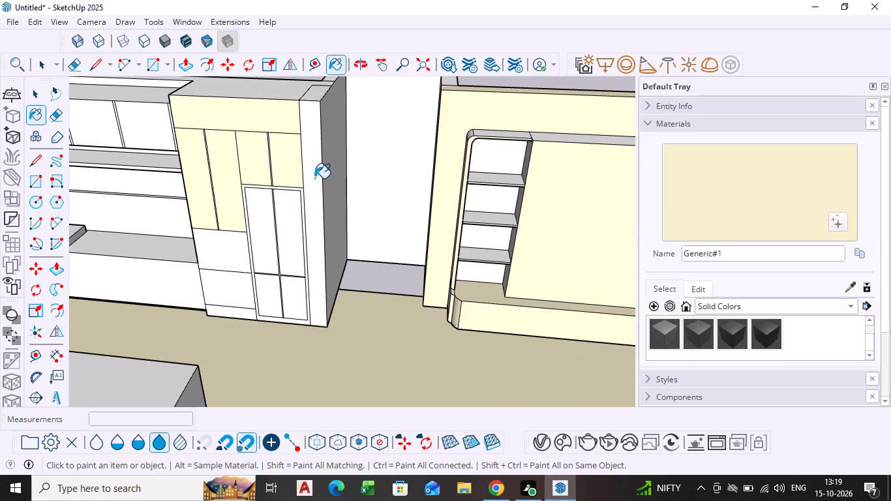
scroll(314, 178, "up", 5)
left_click(318, 174)
left_click(348, 166)
Paint the kitchen's lower backsplash, L-shaped countertop and both base cabinet fronts with Generic#1.
scroll(322, 178, "down", 12)
scroll(160, 232, "down", 3)
middle_click_drag(160, 232, 357, 189)
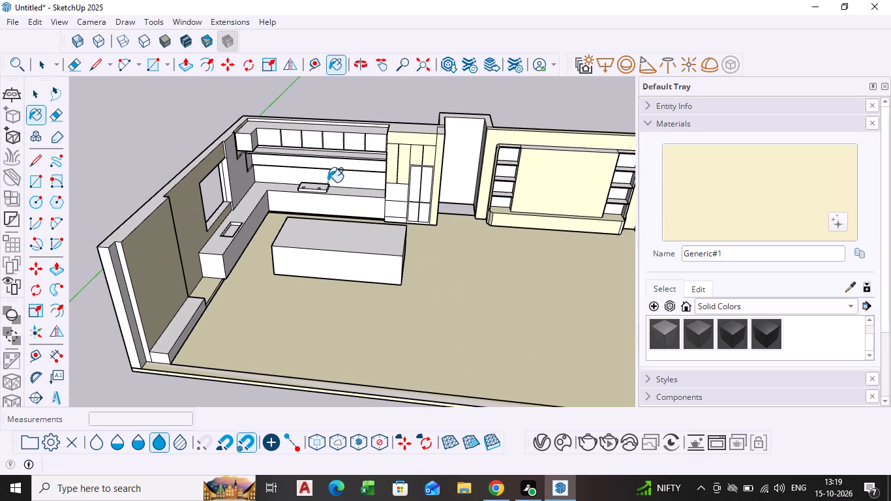
scroll(324, 178, "up", 9)
left_click(334, 175)
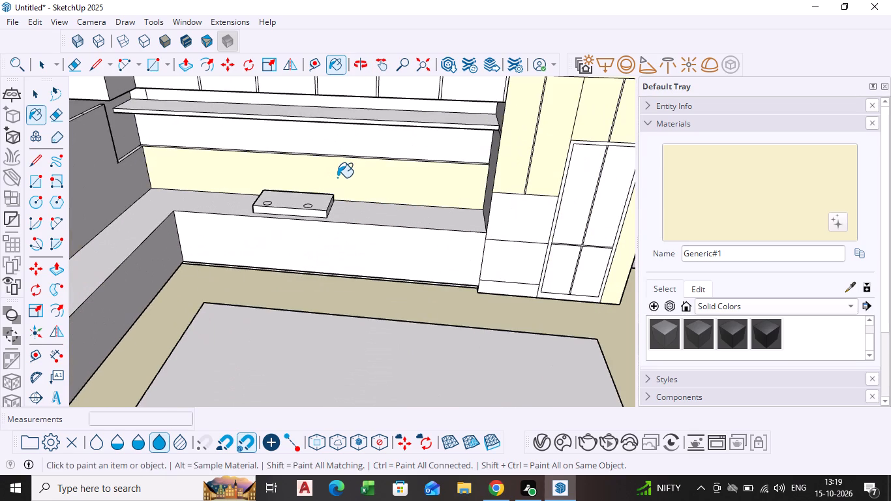
left_click(323, 248)
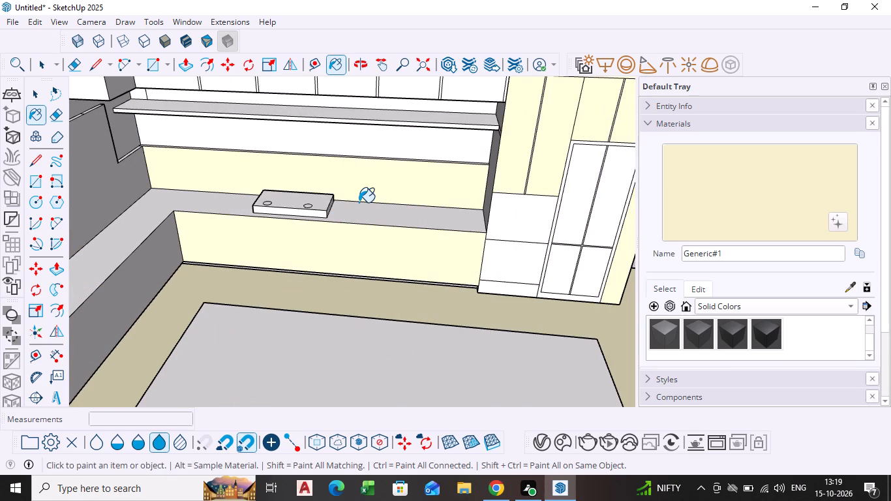
left_click(359, 202)
left_click(355, 210)
left_click(150, 262)
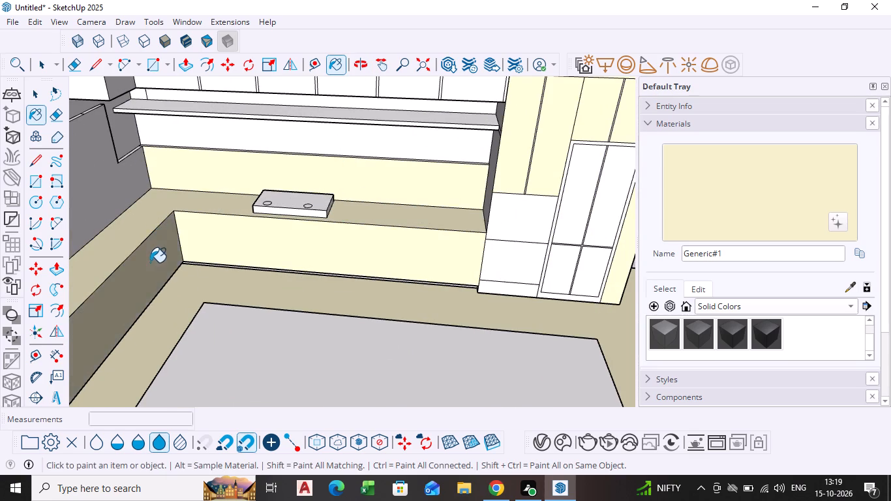
Paint the kitchen island's top, front, end and remaining exposed side with Generic#1.
scroll(152, 262, "down", 12)
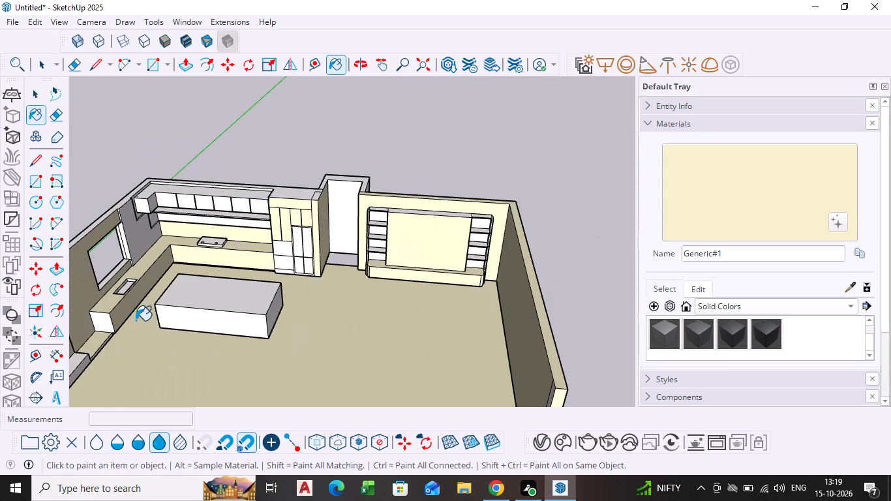
left_click(241, 309)
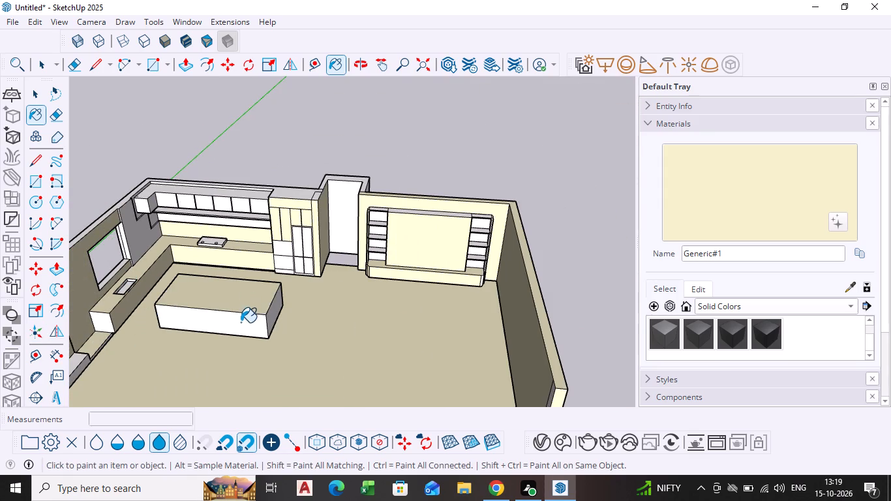
left_click(242, 329)
left_click(271, 318)
middle_click_drag(269, 320, 163, 387)
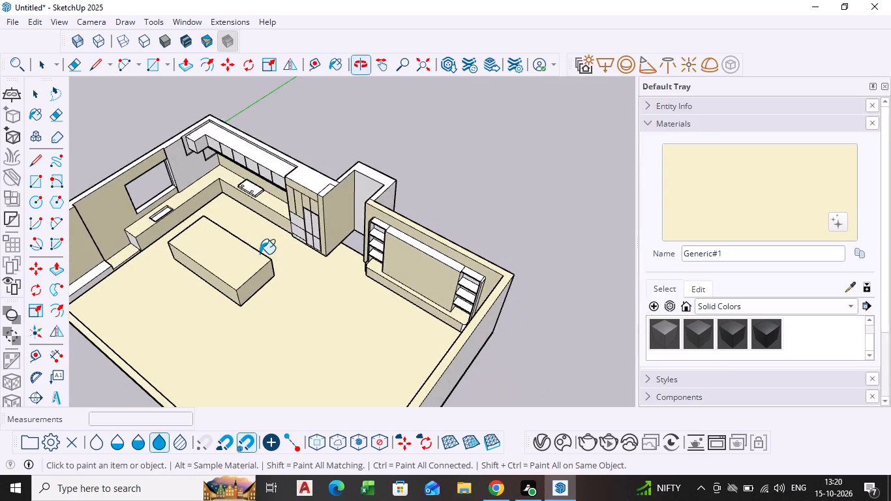
middle_click_drag(257, 256, 191, 319)
scroll(269, 213, "up", 10)
middle_click_drag(264, 220, 212, 262)
middle_click_drag(264, 212, 226, 235)
scroll(272, 206, "up", 4)
left_click(272, 206)
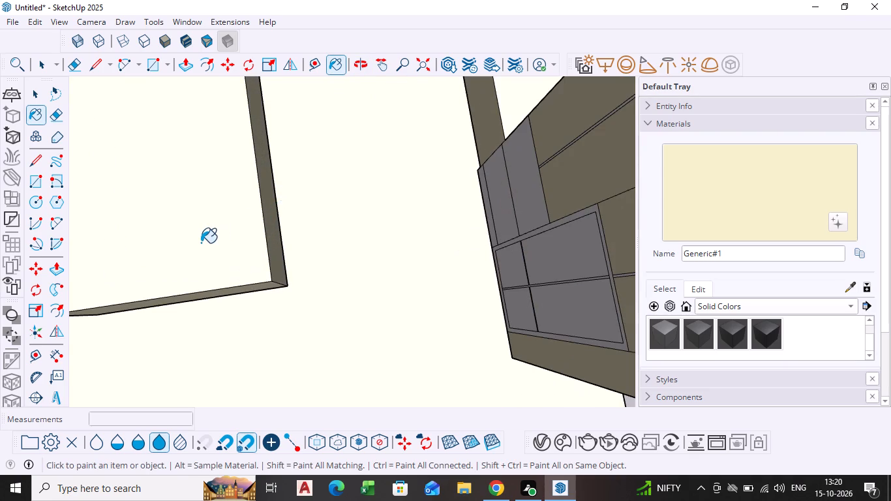
Paint the top surfaces of the kitchen wall, tall cabinet and upper cabinet run with Generic#1.
scroll(201, 243, "down", 15)
middle_click_drag(196, 251, 468, 76)
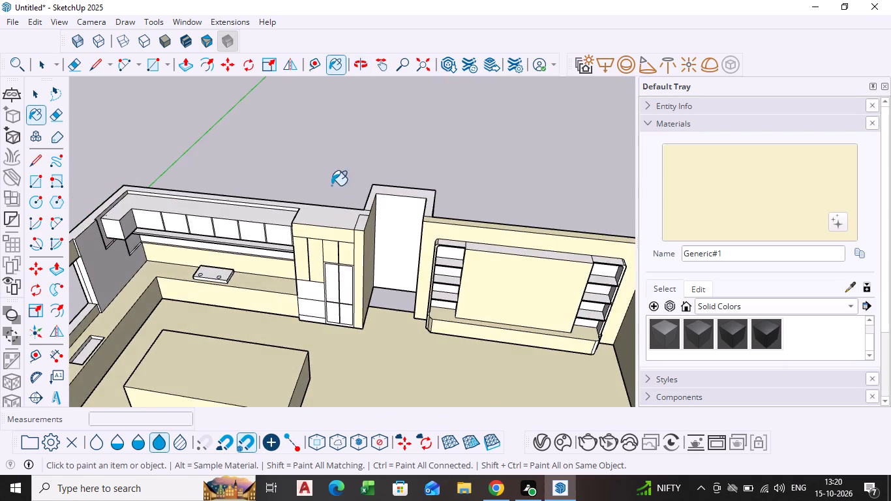
scroll(331, 185, "up", 4)
left_click(324, 247)
left_click(239, 244)
Paint all the kitchen's upper cabinet doors and the projecting corner cabinet's front and side with Generic#1.
left_click(236, 271)
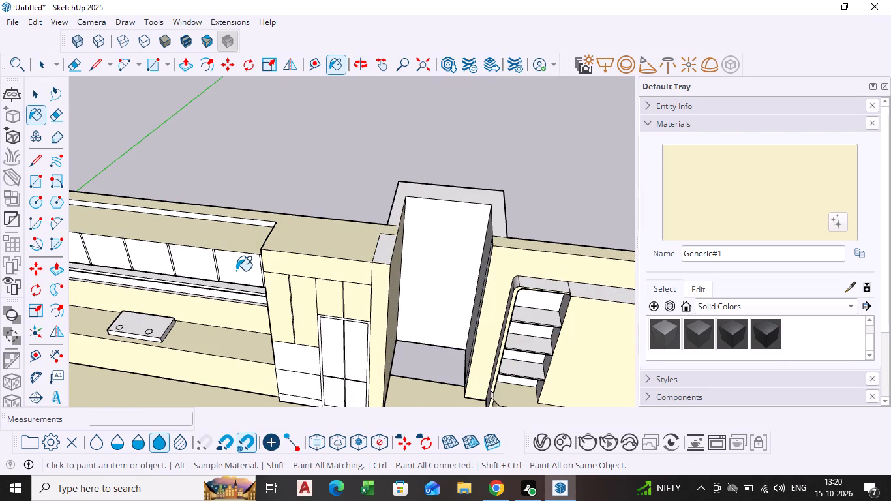
scroll(224, 270, "down", 6)
middle_click_drag(224, 270, 365, 226)
scroll(226, 220, "up", 2)
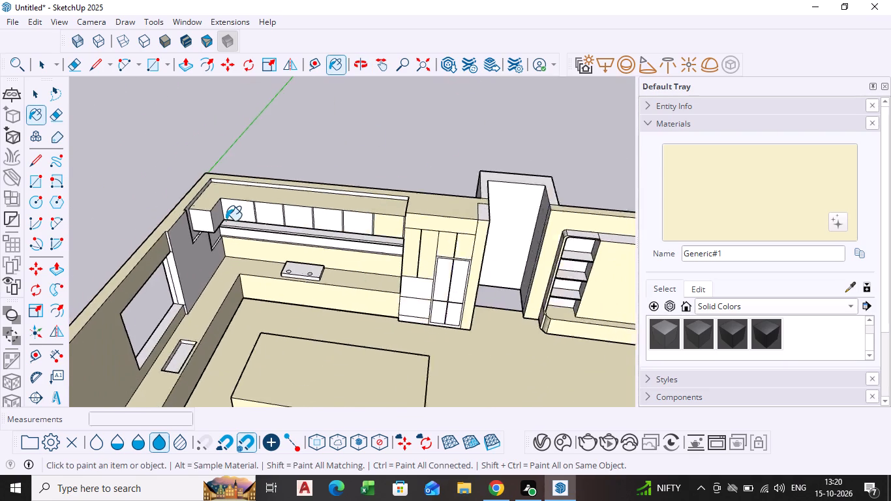
scroll(226, 220, "up", 3)
left_click(189, 226)
left_click(211, 214)
left_click(246, 202)
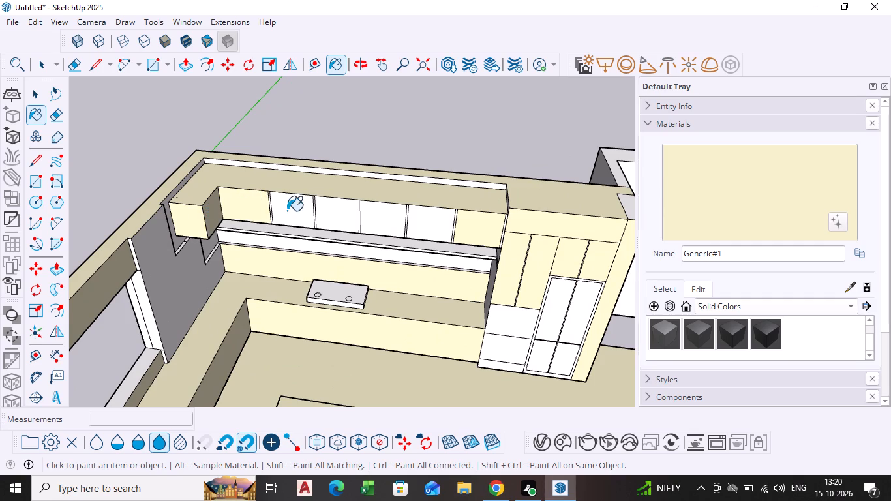
left_click(287, 211)
left_click(339, 215)
left_click(373, 219)
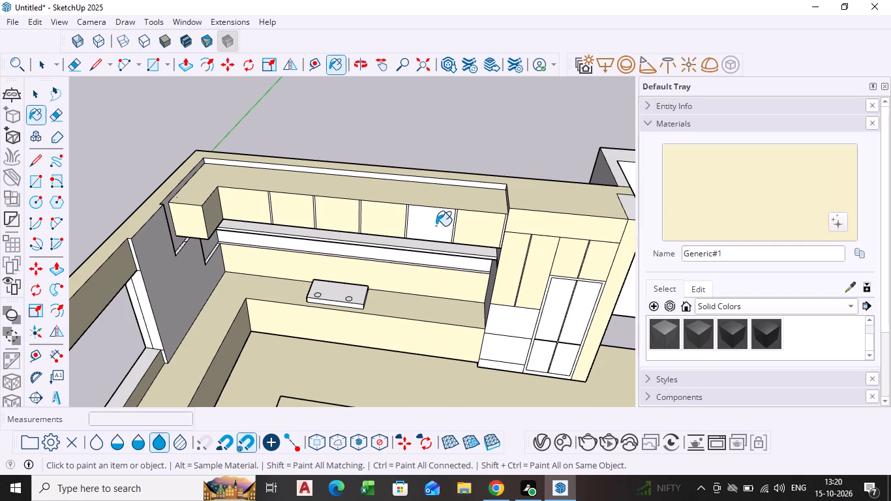
left_click(434, 226)
Switch the material library to the Wood collection for the long shelf below the upper cabinets.
middle_click_drag(436, 272, 451, 202)
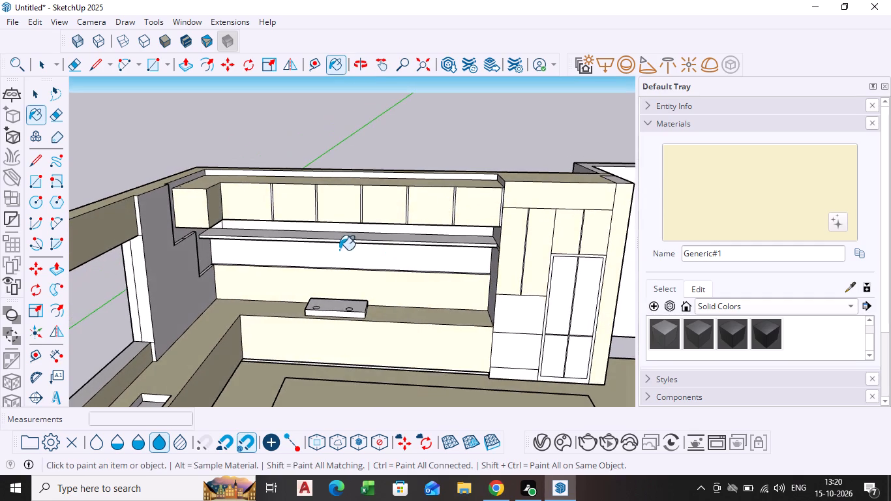
scroll(333, 241, "up", 3)
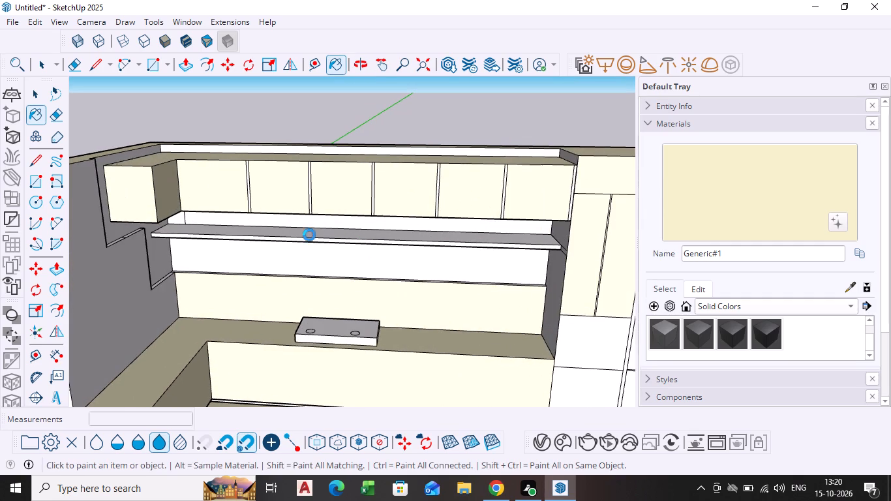
scroll(309, 235, "up", 5)
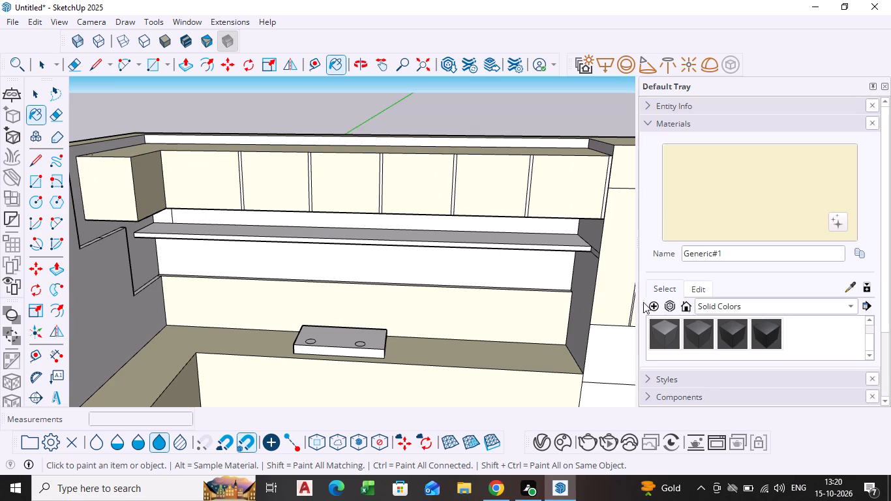
left_click(761, 307)
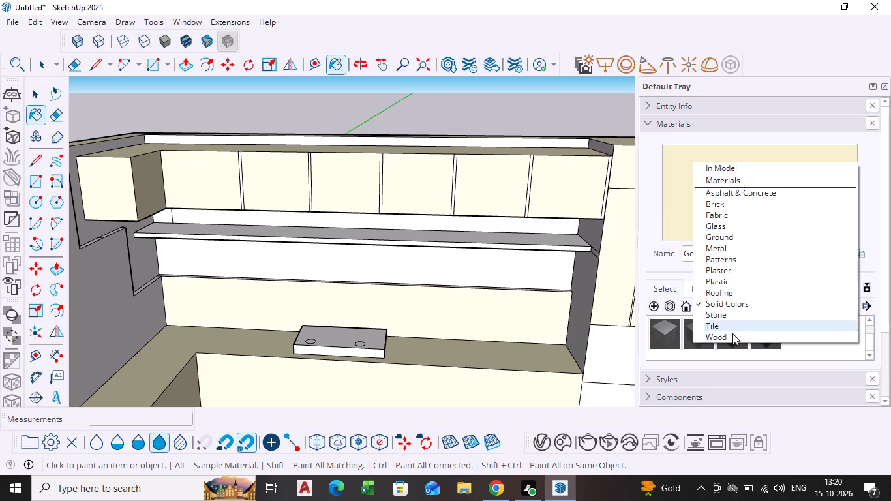
left_click(732, 337)
scroll(733, 333, "down", 2)
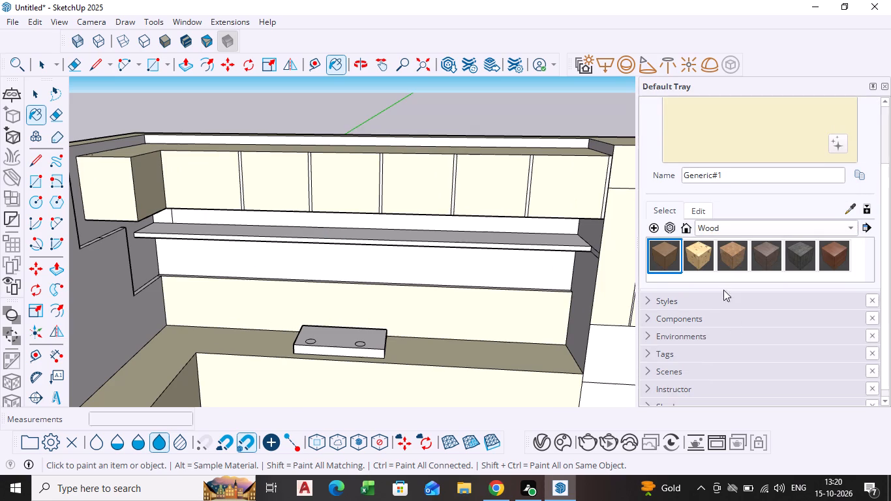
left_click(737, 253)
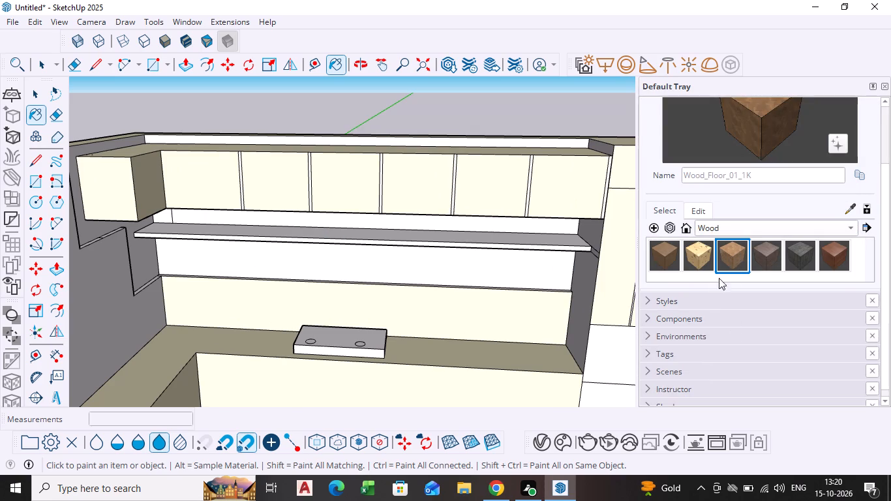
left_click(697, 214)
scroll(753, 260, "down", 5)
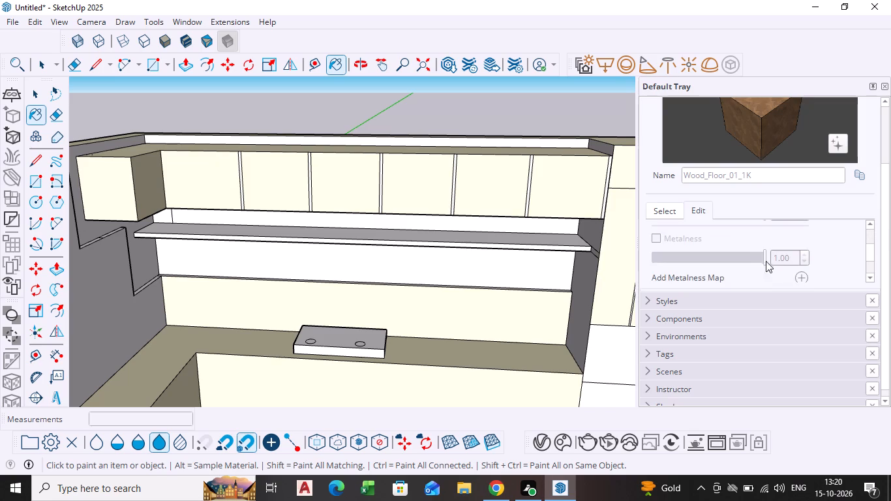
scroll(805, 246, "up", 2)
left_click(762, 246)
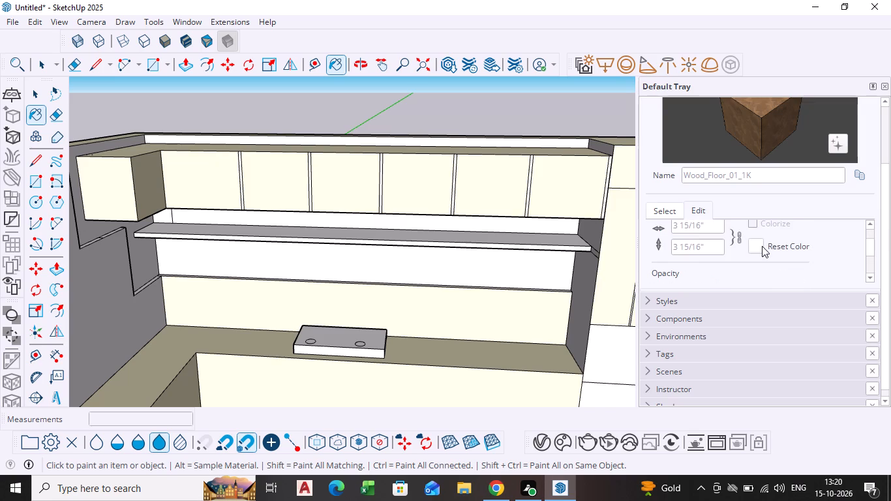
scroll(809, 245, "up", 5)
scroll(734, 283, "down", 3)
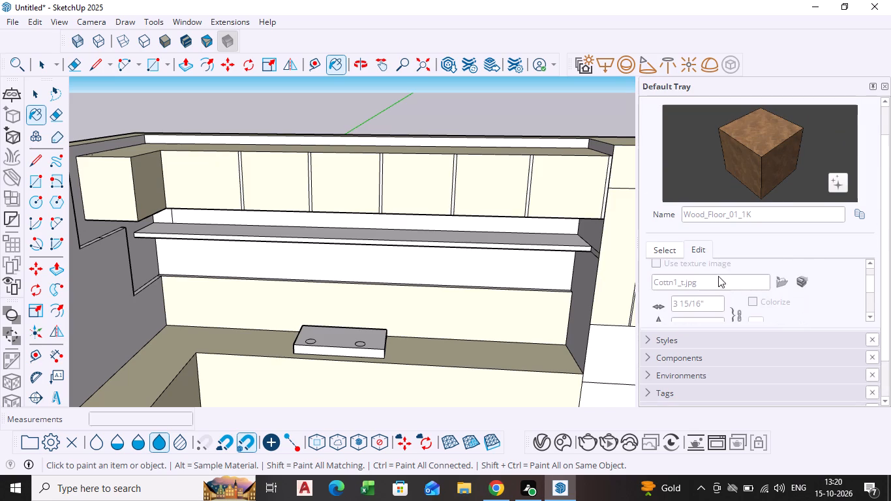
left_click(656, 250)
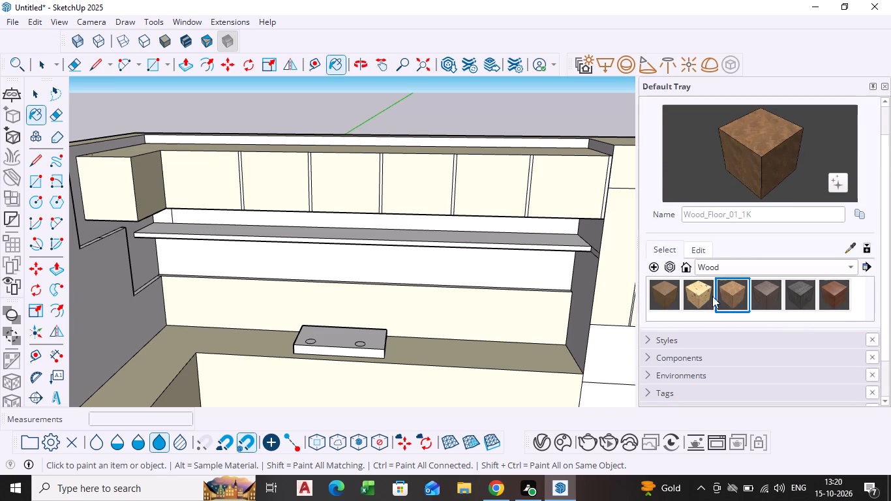
Paint the top and front edge of the long shelf below the upper cabinets with Plywood_08_1K.
left_click(702, 293)
scroll(384, 247, "up", 2)
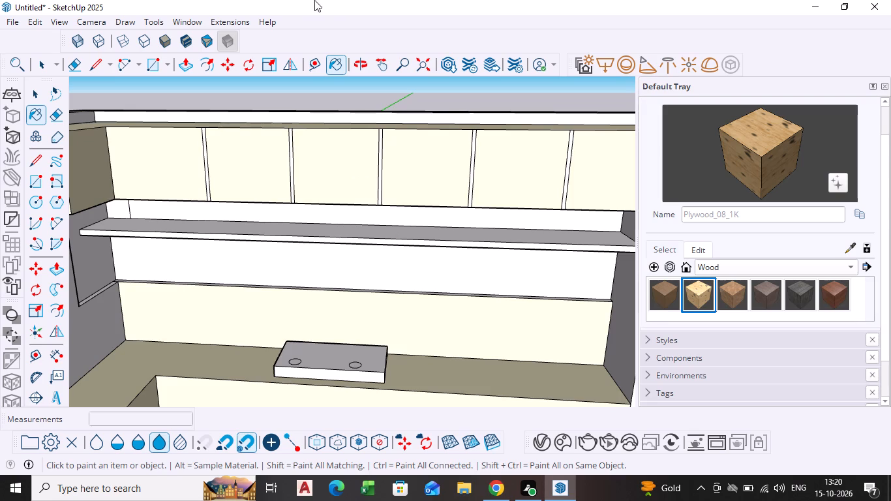
left_click(521, 232)
scroll(532, 254, "up", 5)
left_click(518, 241)
scroll(558, 246, "down", 6)
scroll(215, 233, "down", 2)
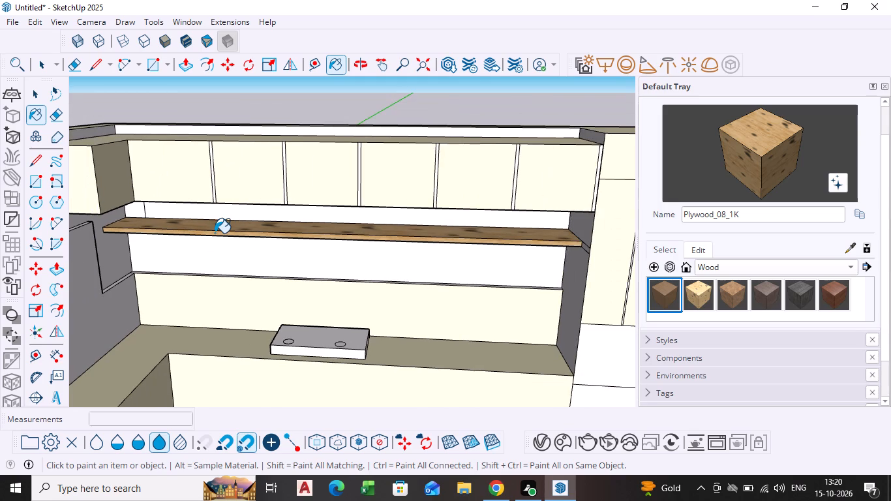
Paint the upper backsplash, the wall strip above the upper cabinets and the strip behind the shelf with the in-model Generic#1.
left_click(675, 252)
left_click(657, 249)
left_click(723, 276)
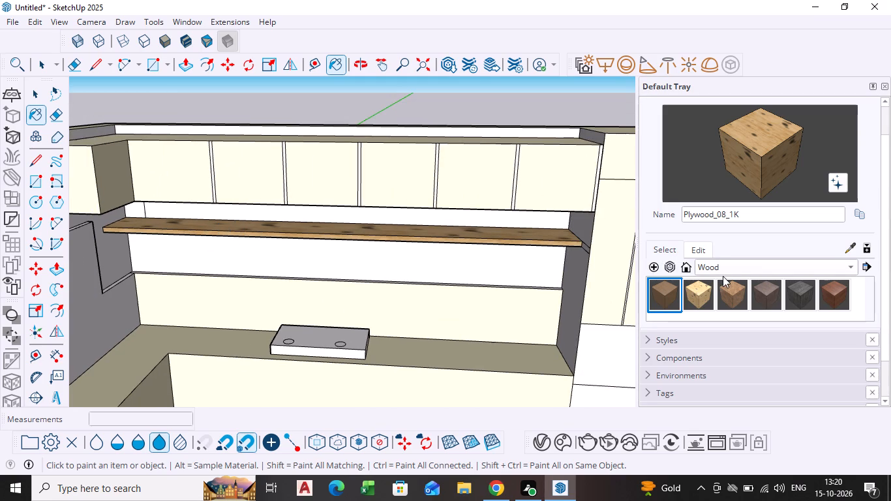
left_click(724, 270)
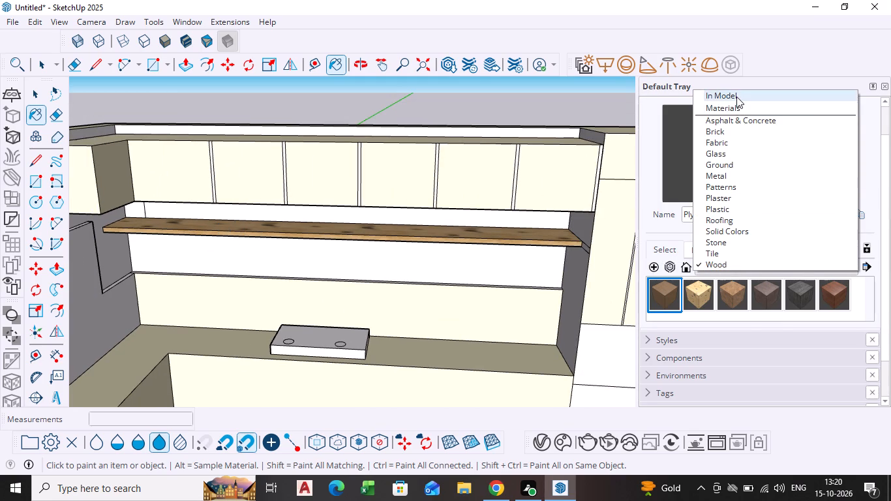
left_click(736, 97)
left_click(756, 294)
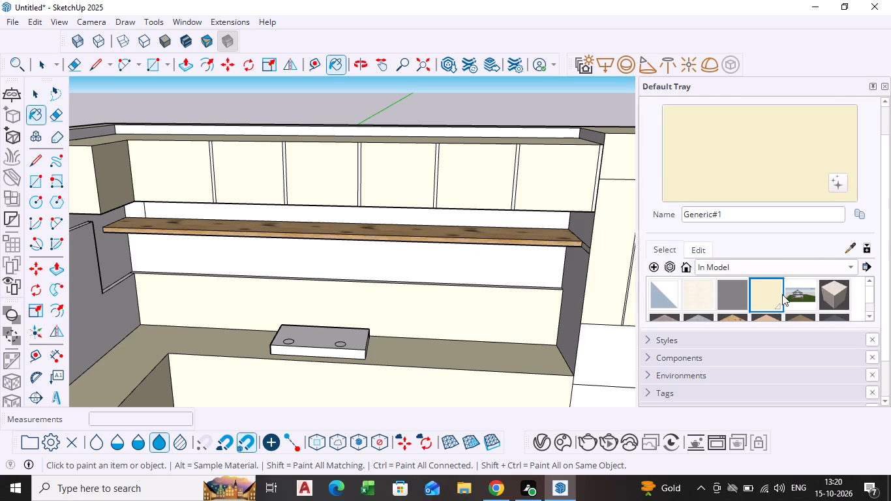
left_click(526, 277)
middle_click_drag(498, 232, 483, 255)
scroll(487, 247, "down", 1)
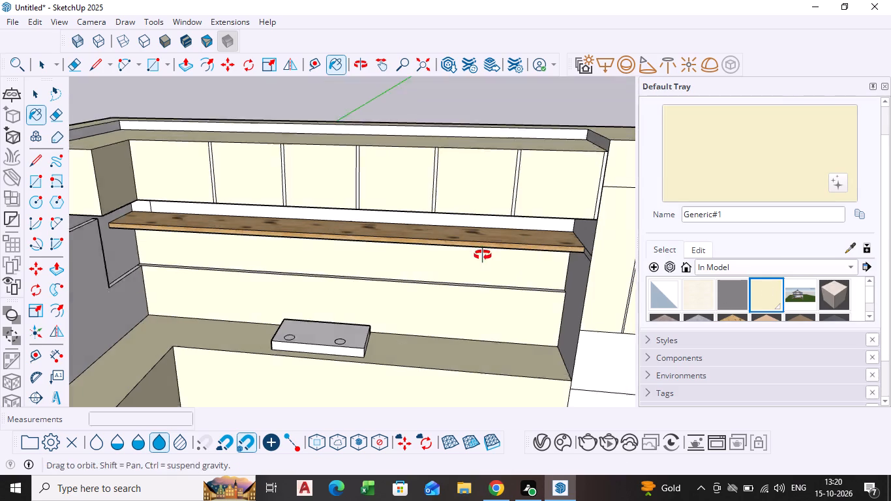
middle_click_drag(483, 255, 481, 260)
scroll(483, 142, "up", 4)
left_click(483, 145)
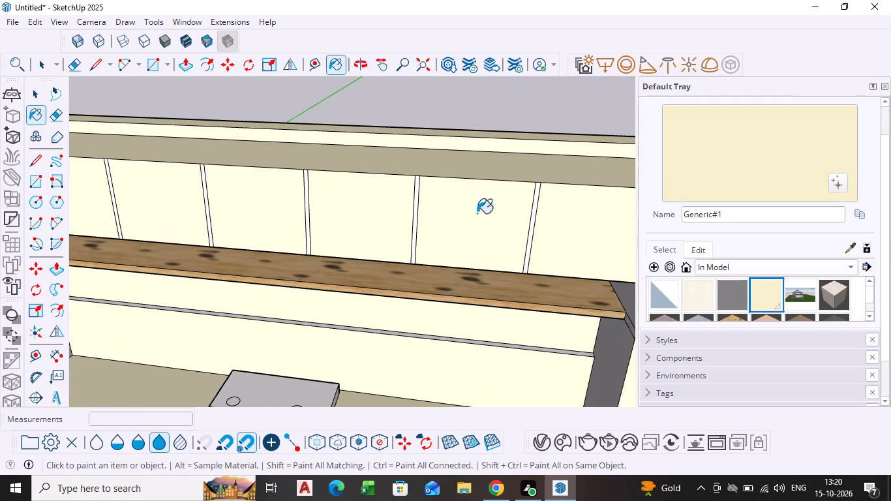
middle_click_drag(378, 341, 421, 235)
scroll(421, 234, "up", 5)
left_click(410, 242)
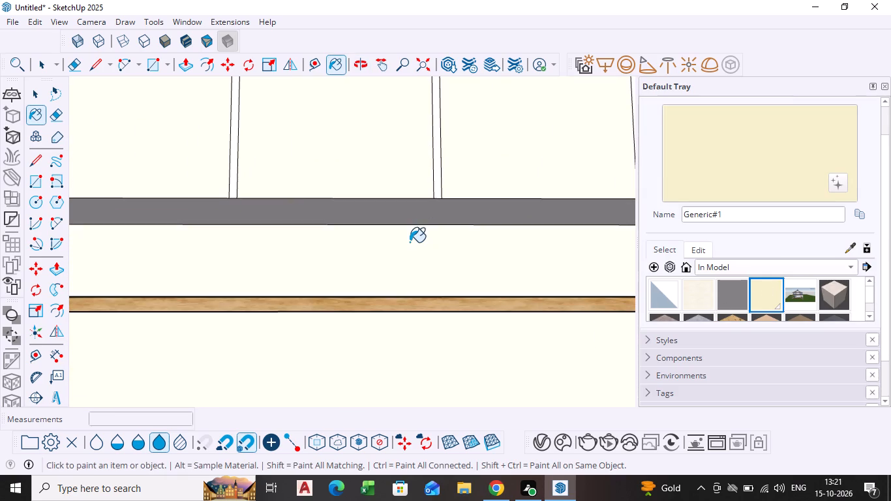
Paint the kitchen side wall beside the window, including its stepped section next to the upper cabinets, with Generic#1.
scroll(410, 242, "down", 19)
middle_click_drag(269, 318, 217, 367)
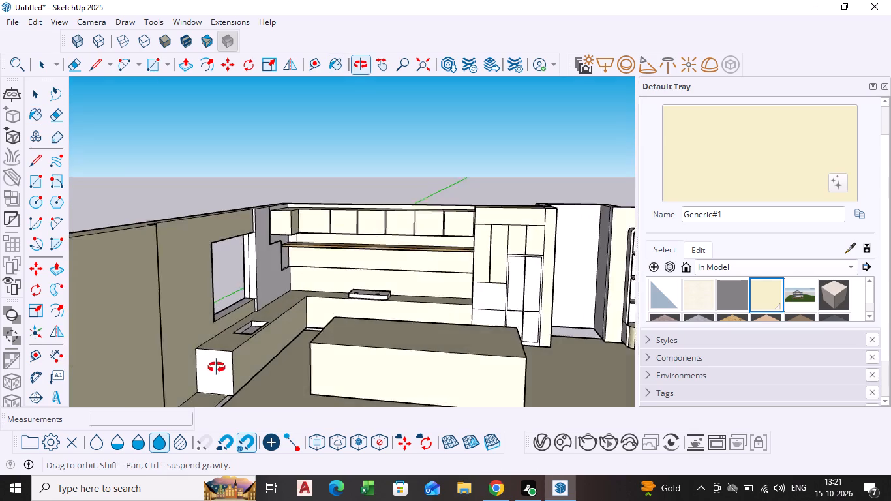
middle_click_drag(217, 367, 173, 376)
scroll(254, 295, "up", 4)
left_click(279, 275)
scroll(303, 247, "up", 5)
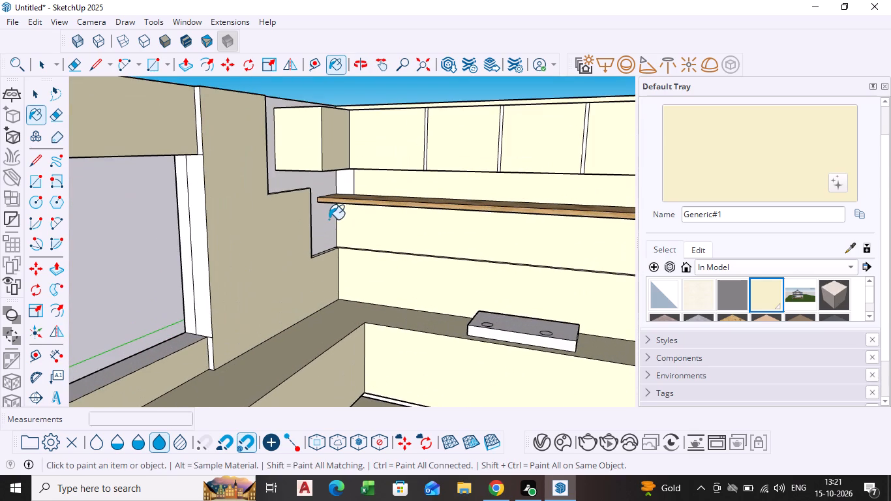
left_click(325, 226)
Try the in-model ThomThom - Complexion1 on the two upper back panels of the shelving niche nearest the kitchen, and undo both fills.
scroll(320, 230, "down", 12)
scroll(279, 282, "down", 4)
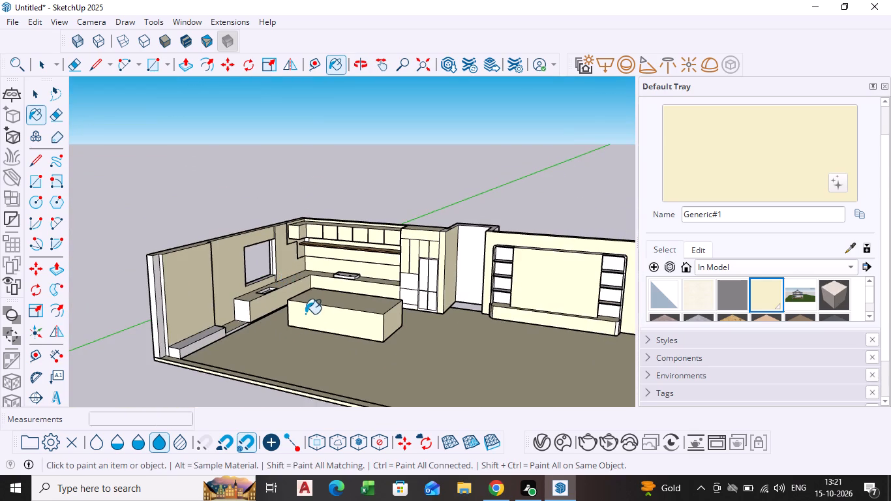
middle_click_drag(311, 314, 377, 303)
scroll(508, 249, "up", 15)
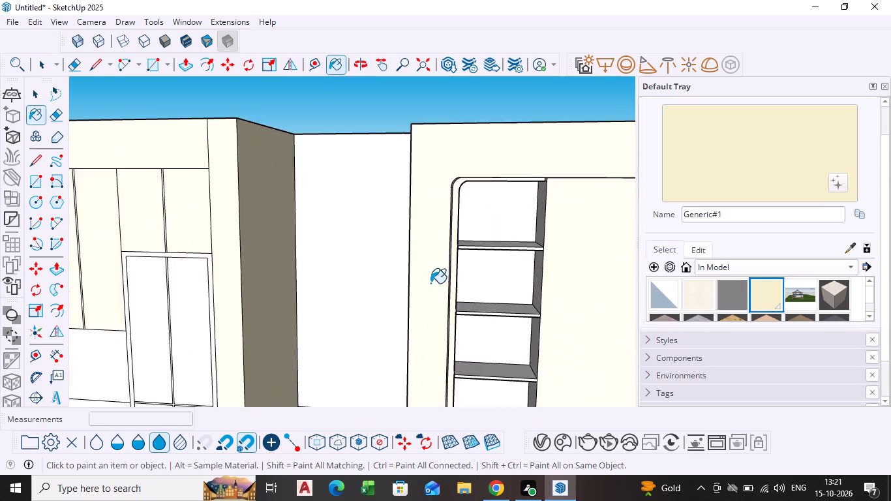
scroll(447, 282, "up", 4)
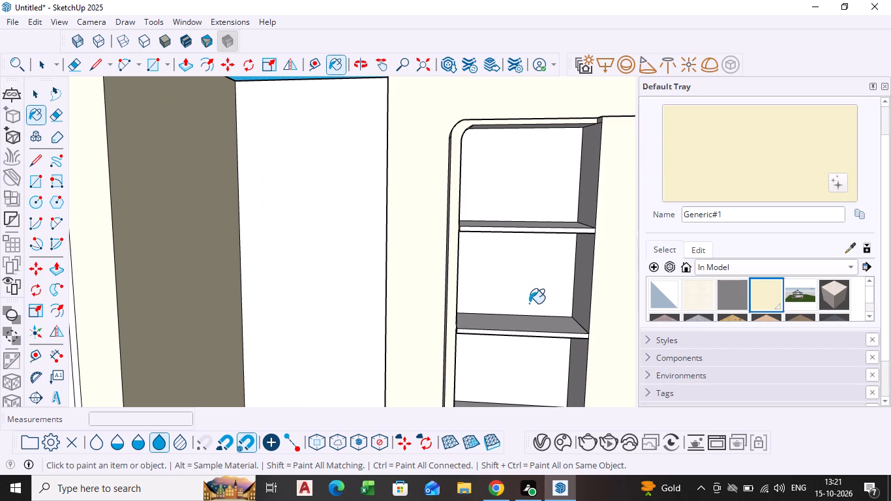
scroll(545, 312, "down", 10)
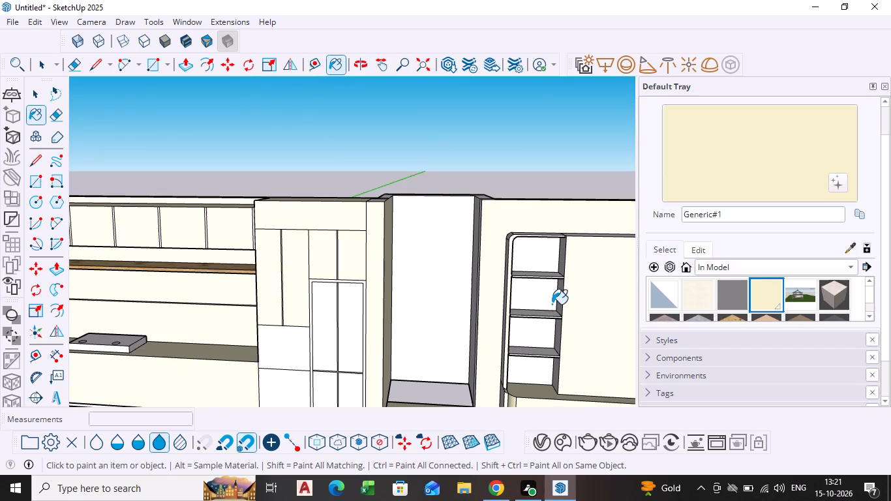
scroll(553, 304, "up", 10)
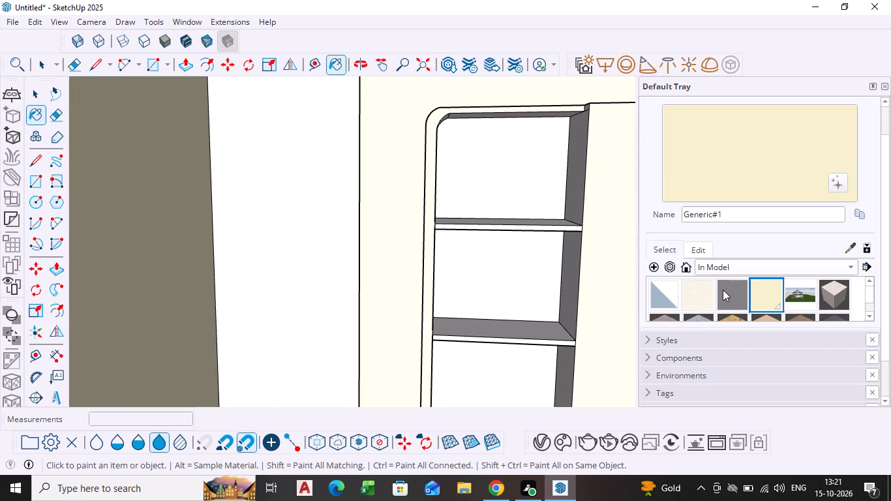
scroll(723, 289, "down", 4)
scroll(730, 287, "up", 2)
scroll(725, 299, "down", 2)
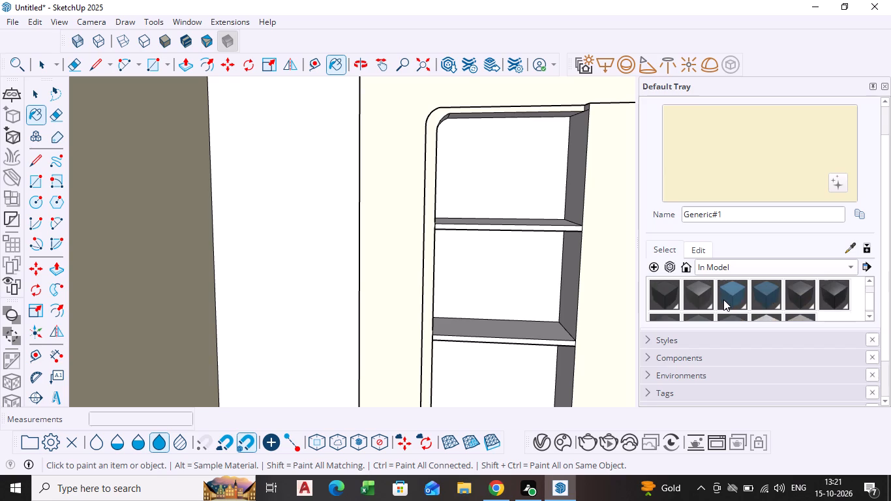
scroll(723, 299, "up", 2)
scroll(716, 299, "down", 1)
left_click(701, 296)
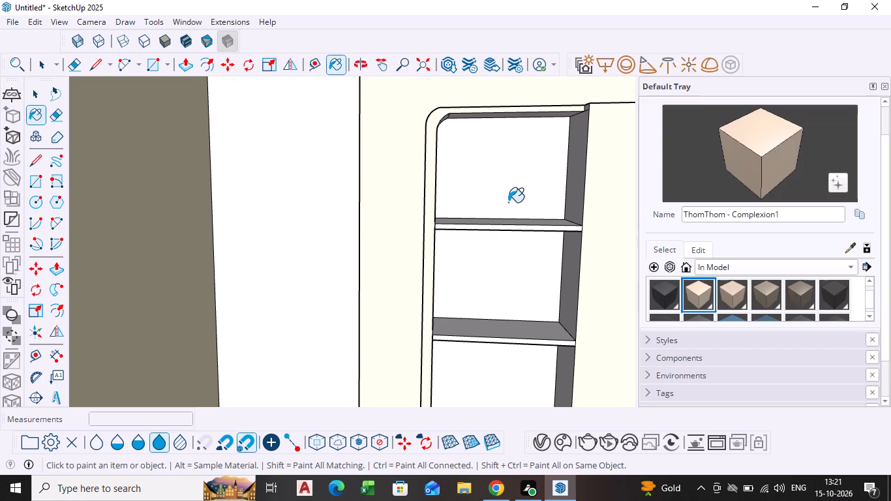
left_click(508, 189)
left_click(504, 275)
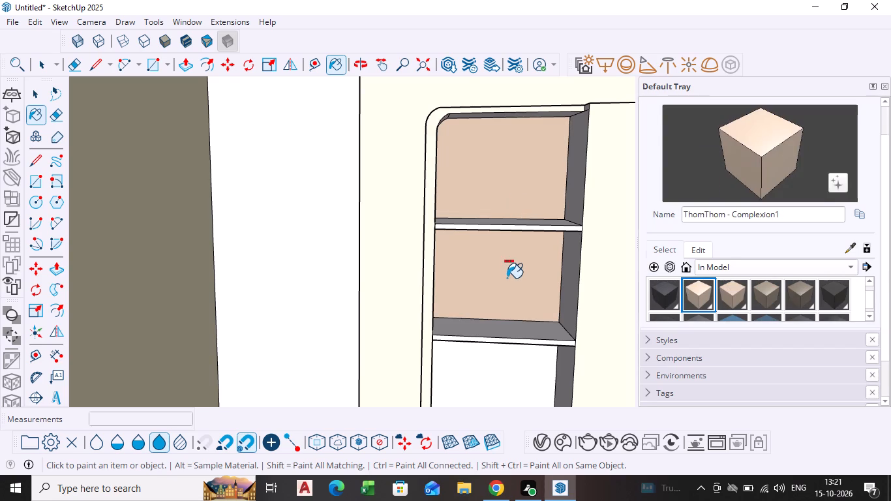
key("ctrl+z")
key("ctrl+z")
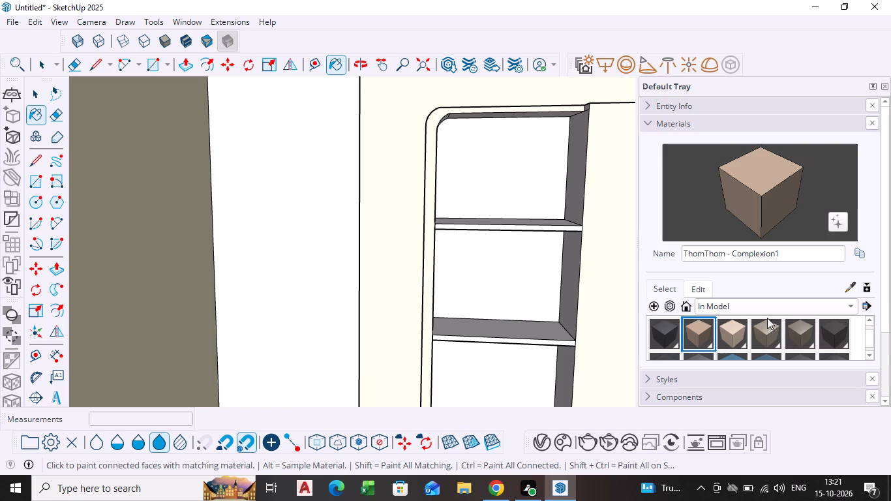
Paint the backs, shelves and inner sides of the living room wall unit's niches with Wood_Floor_01_1K from the Wood collection.
left_click(775, 313)
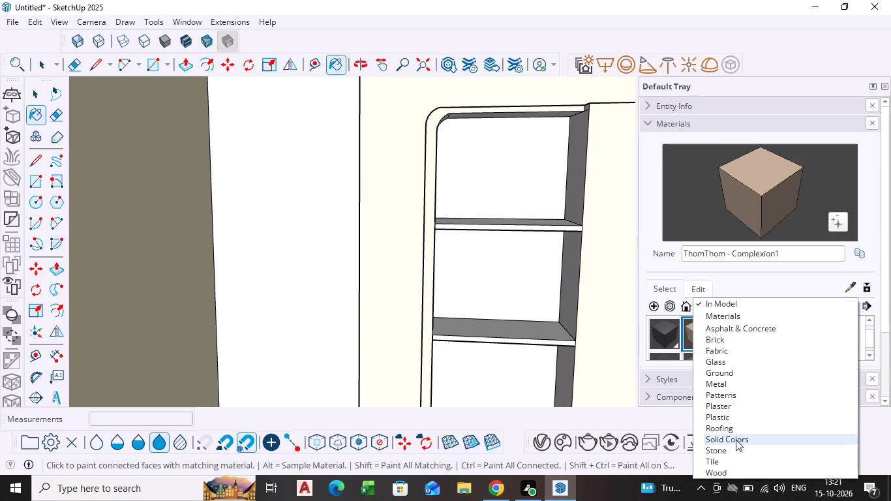
left_click(737, 468)
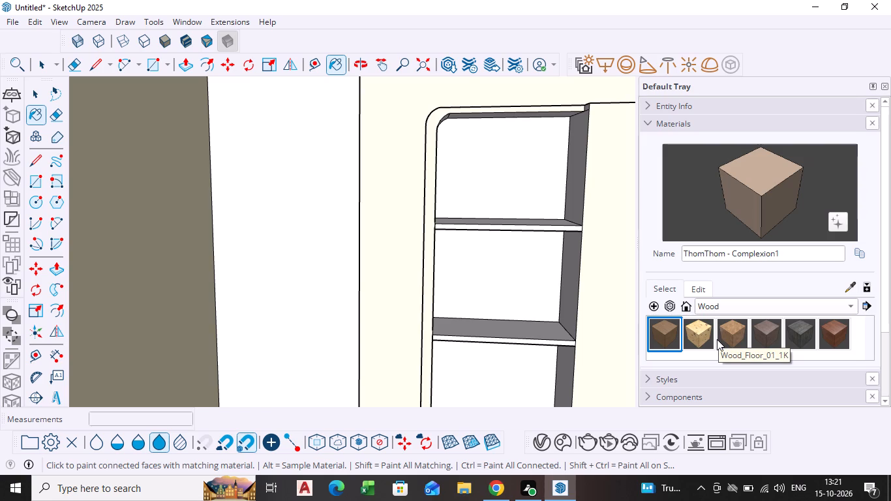
scroll(789, 327, "down", 1)
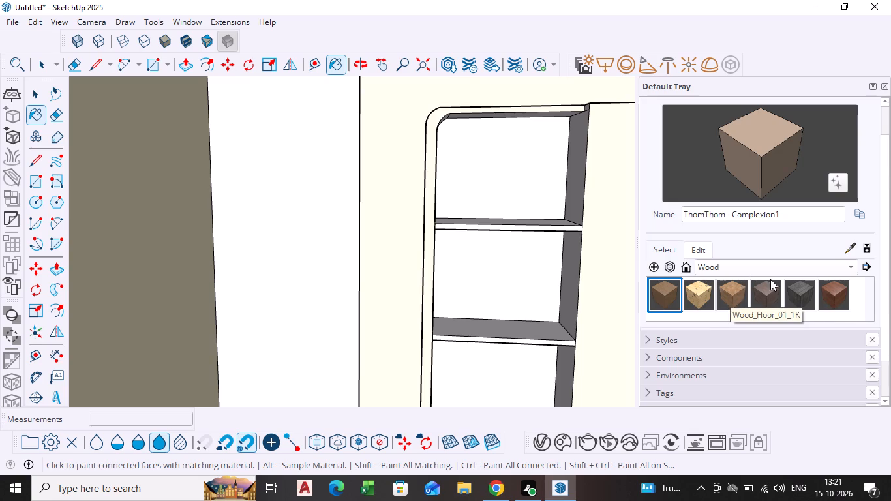
scroll(828, 294, "down", 2)
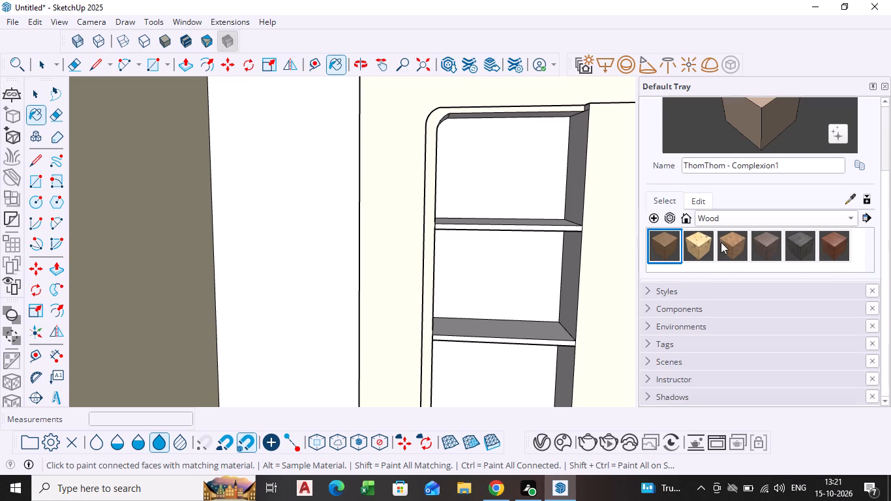
left_click(740, 245)
left_click(464, 175)
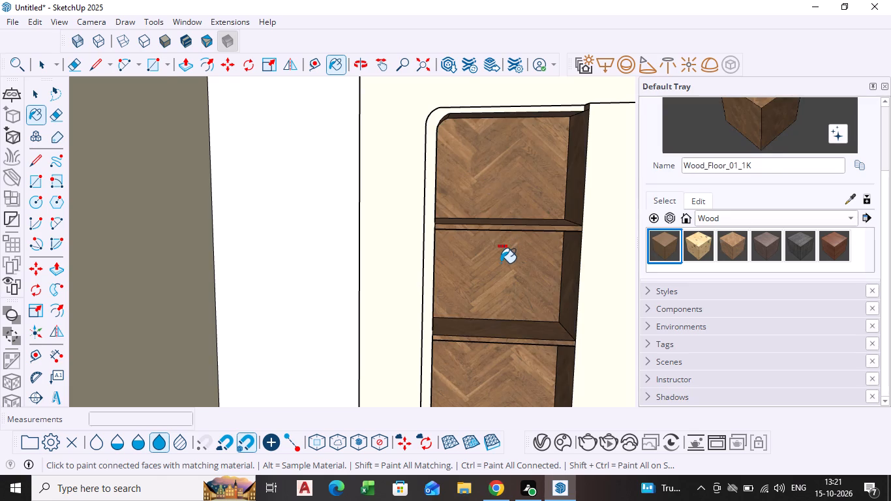
scroll(500, 263, "down", 20)
scroll(500, 263, "down", 7)
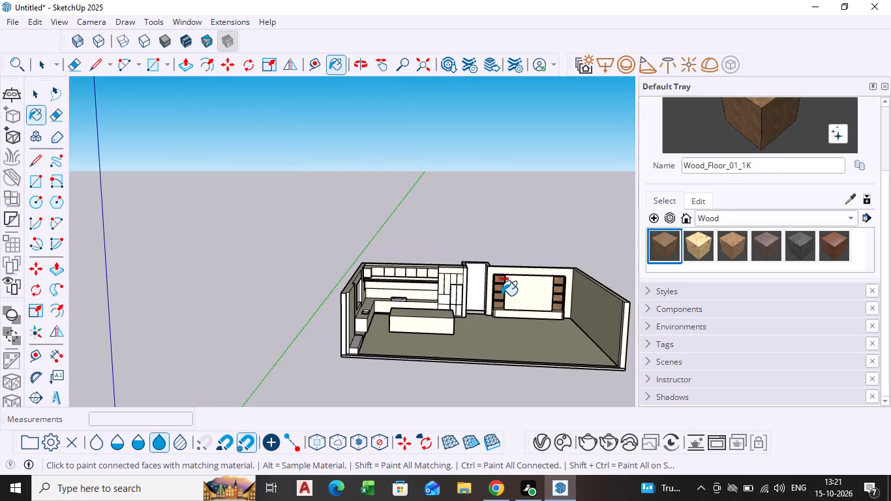
scroll(519, 303, "down", 4)
scroll(557, 311, "up", 15)
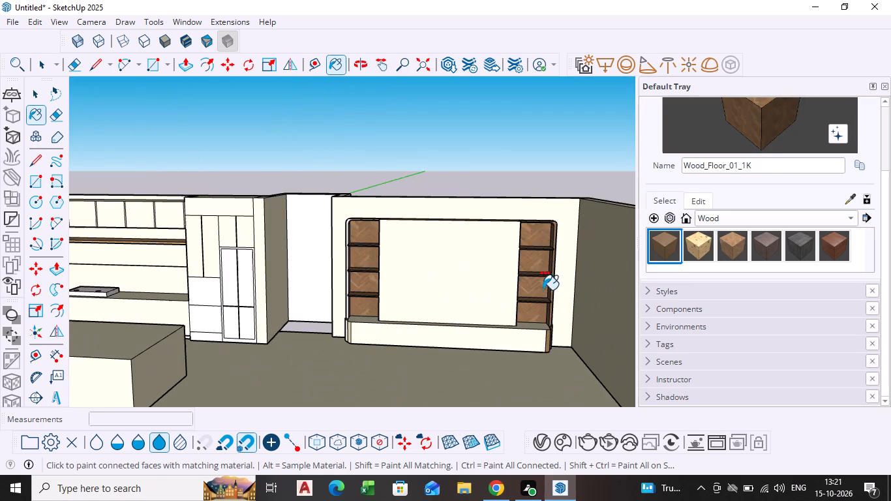
scroll(711, 243, "up", 4)
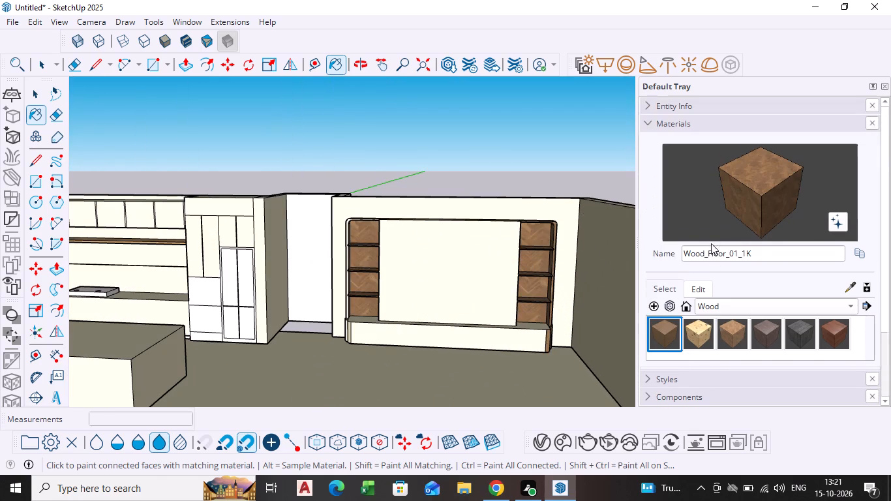
Paint the living room wall unit's central panel and the top of its base ledge with the in-model Generic#1.
left_click(714, 302)
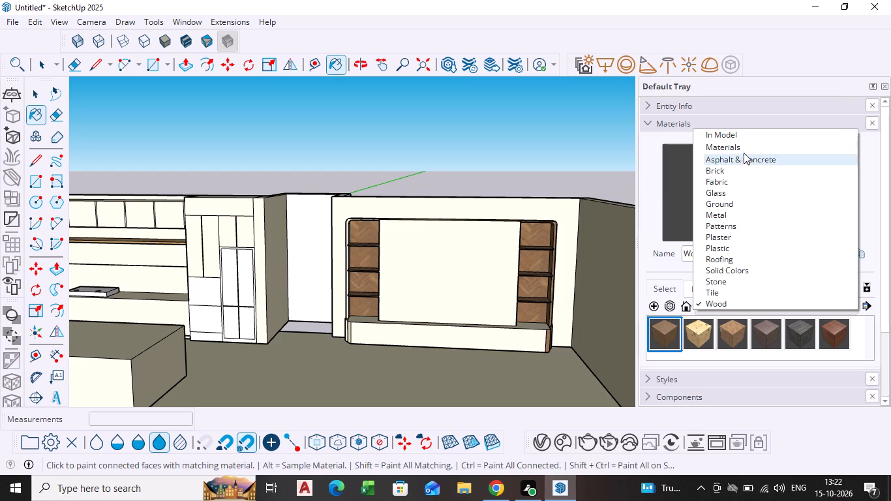
left_click(752, 133)
left_click(755, 335)
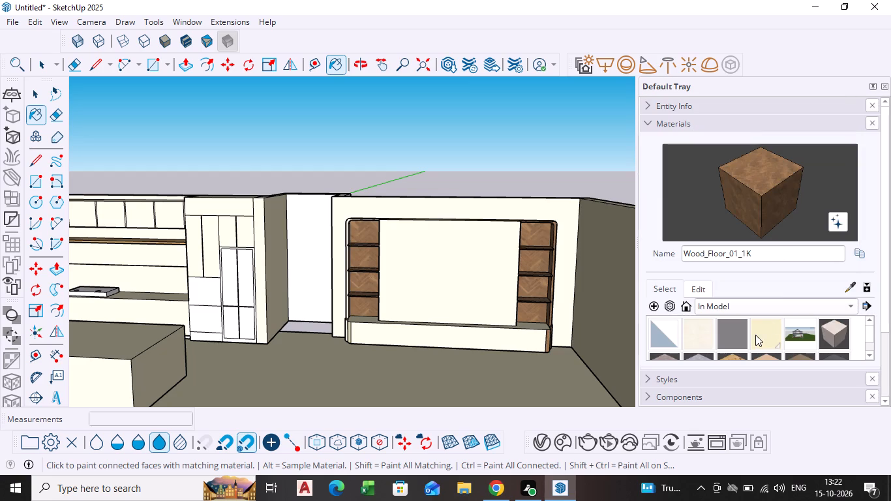
scroll(491, 279, "up", 2)
left_click(471, 282)
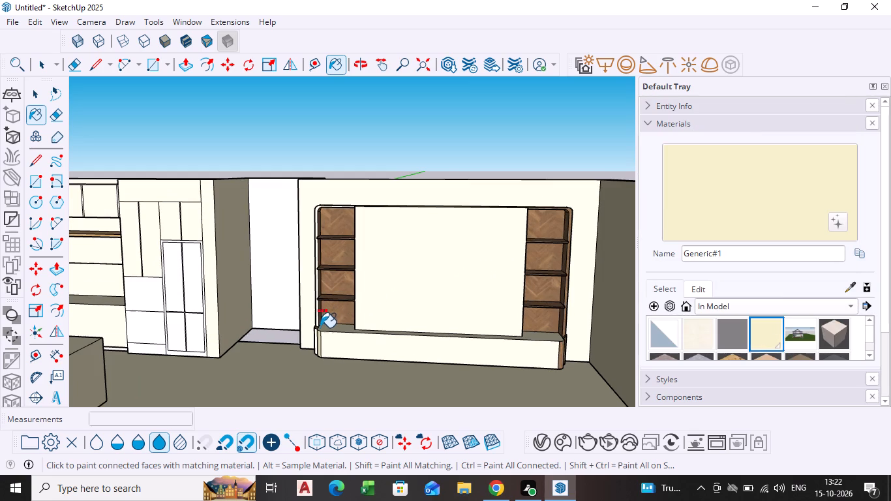
scroll(347, 342, "up", 3)
middle_click_drag(351, 368, 360, 416)
scroll(267, 281, "up", 3)
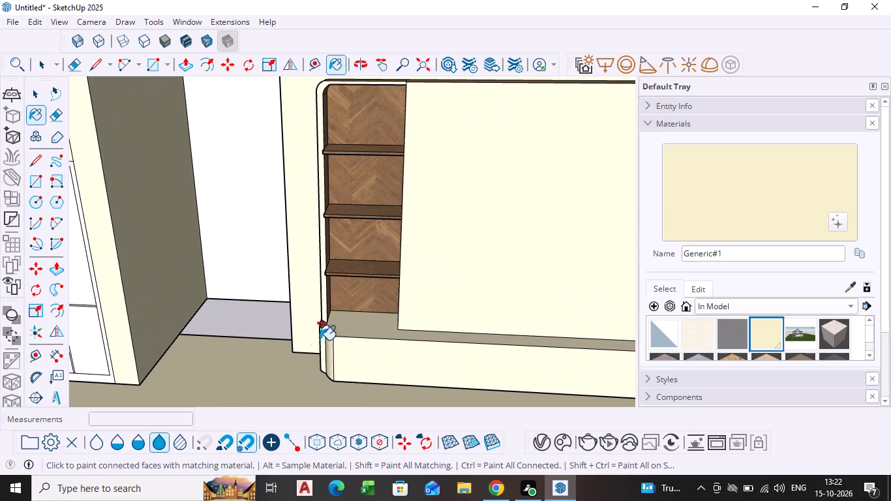
left_click(384, 332)
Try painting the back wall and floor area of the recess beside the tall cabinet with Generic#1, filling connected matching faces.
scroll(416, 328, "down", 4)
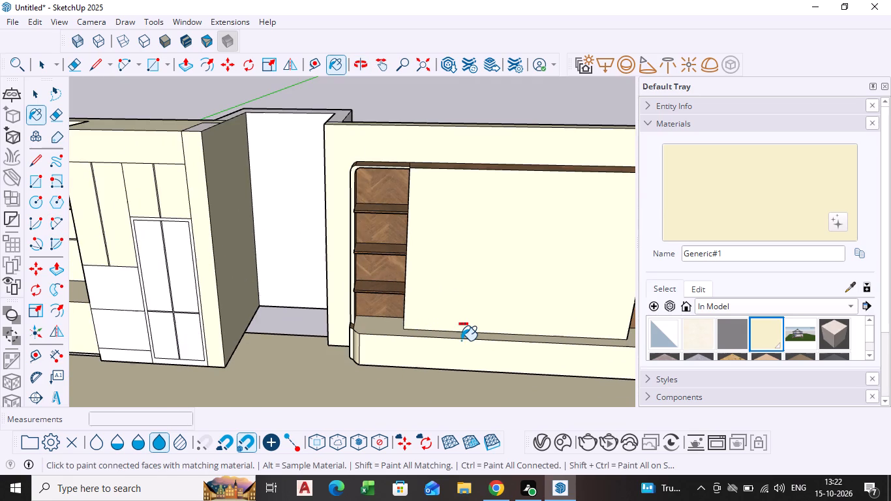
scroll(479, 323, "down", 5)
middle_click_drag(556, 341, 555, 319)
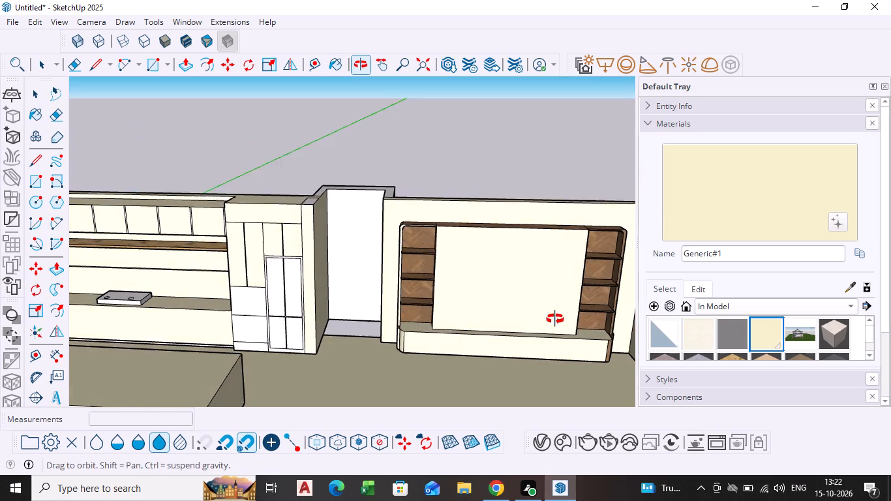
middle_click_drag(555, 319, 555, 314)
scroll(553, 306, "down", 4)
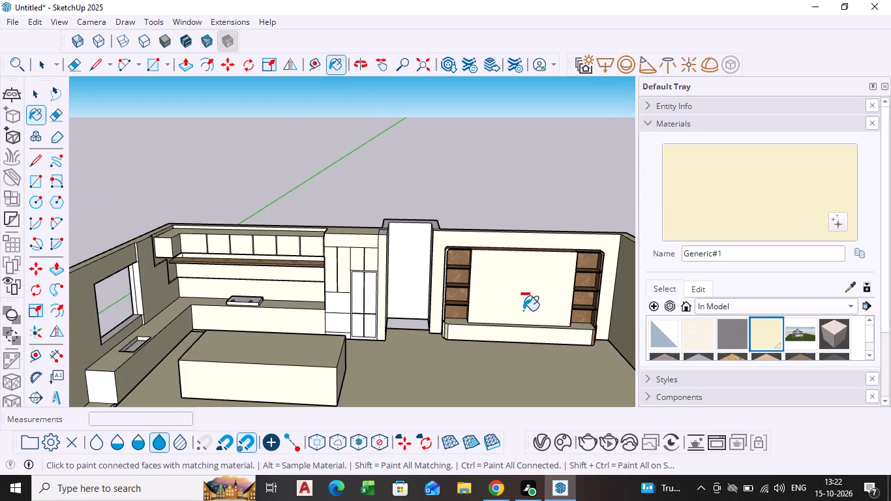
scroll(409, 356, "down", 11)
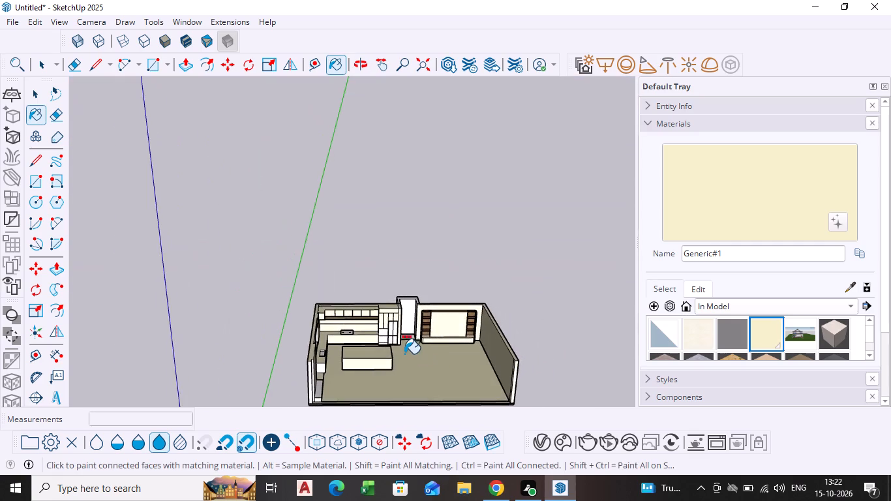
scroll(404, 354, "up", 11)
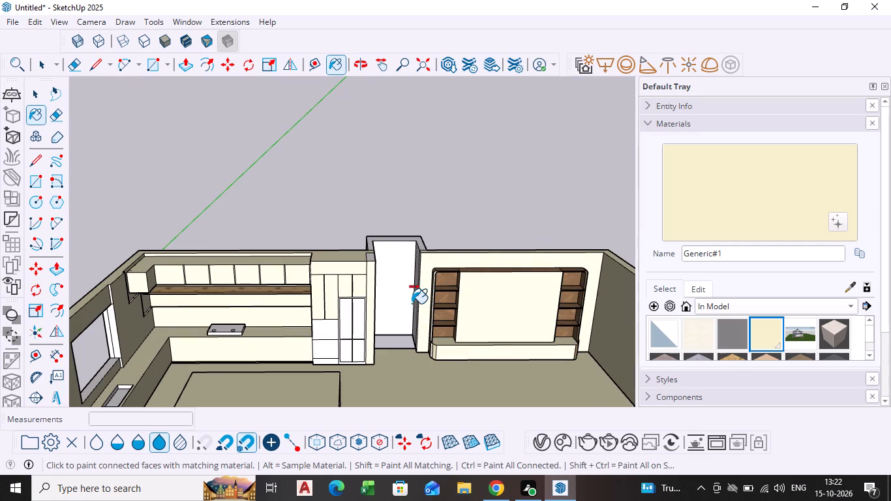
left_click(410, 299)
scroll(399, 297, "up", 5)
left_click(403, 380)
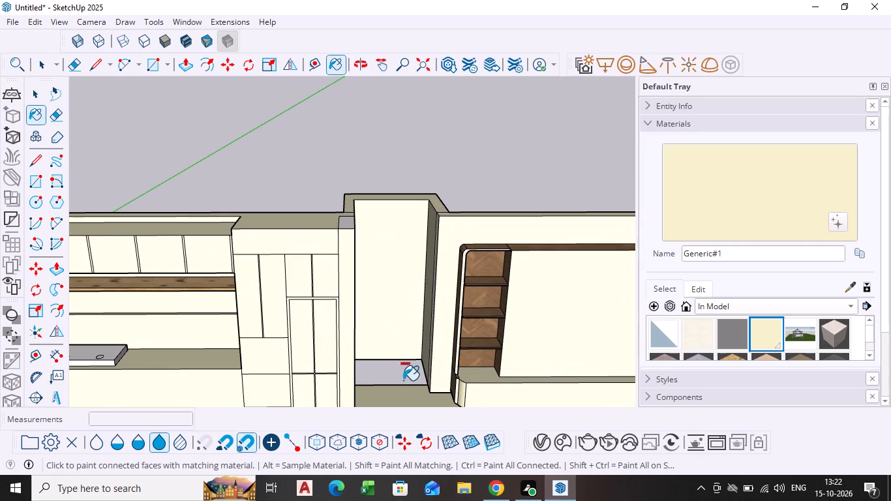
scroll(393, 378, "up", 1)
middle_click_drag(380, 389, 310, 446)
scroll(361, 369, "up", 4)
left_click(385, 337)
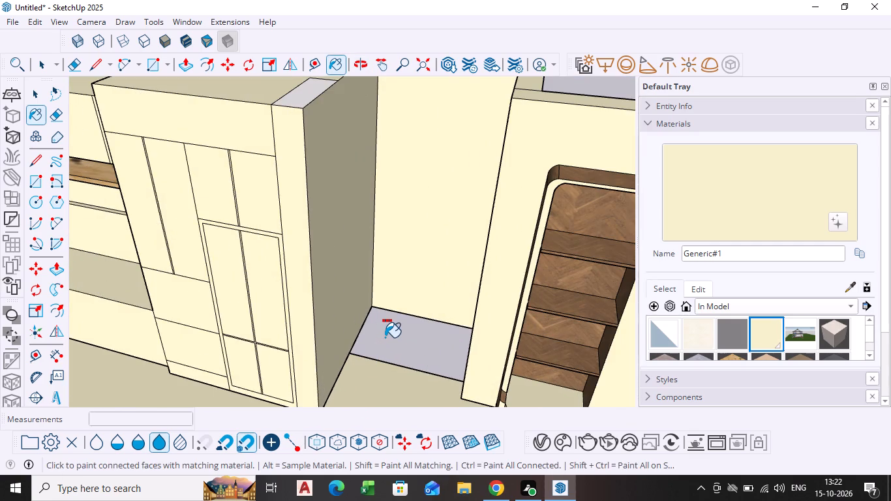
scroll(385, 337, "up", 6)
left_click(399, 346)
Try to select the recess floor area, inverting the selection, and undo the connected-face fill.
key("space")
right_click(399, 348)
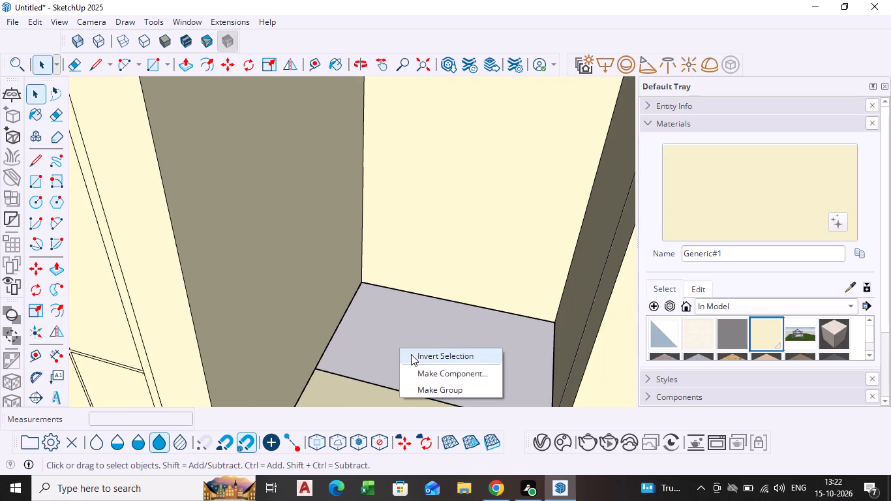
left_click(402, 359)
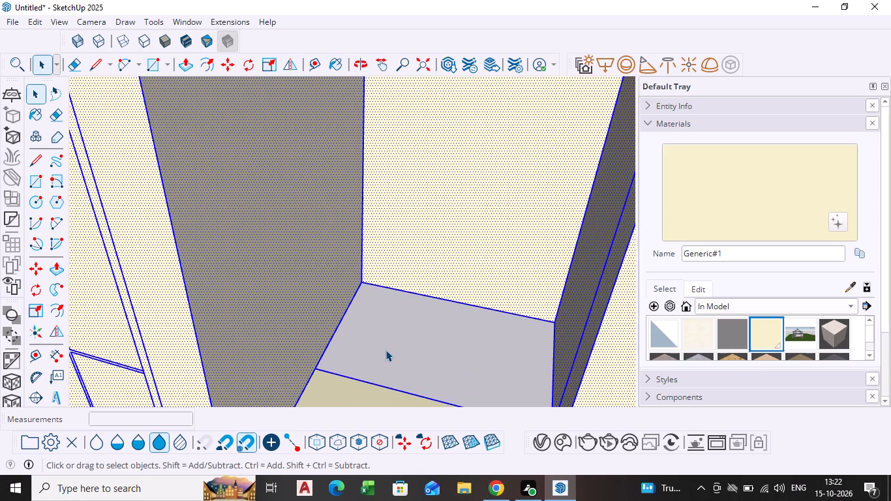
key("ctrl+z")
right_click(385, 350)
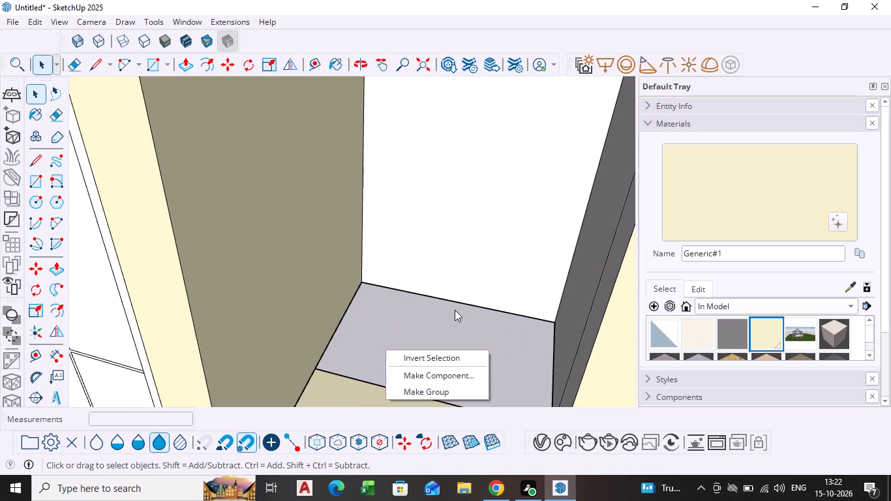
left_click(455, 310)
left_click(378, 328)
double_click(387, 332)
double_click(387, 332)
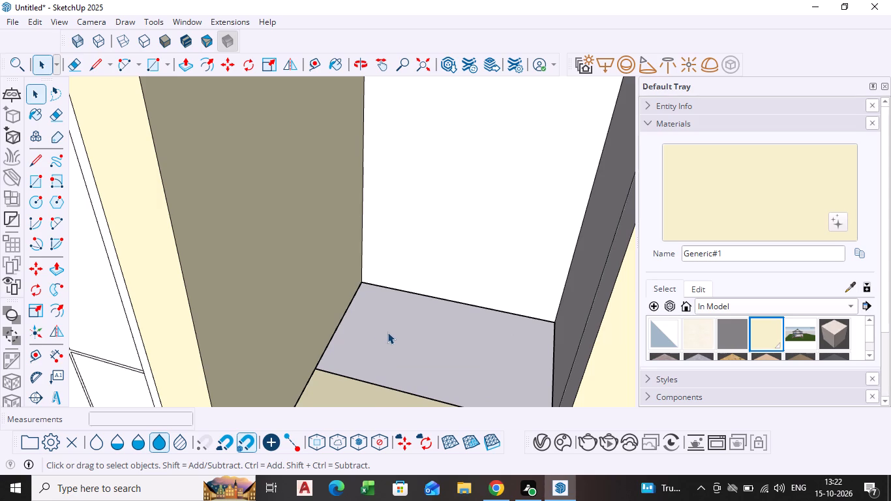
Paint the recess back wall with Generic#1 and try the same material on the recess floor area.
left_click(766, 327)
left_click(437, 344)
scroll(437, 344, "down", 6)
left_click(467, 249)
scroll(408, 260, "down", 5)
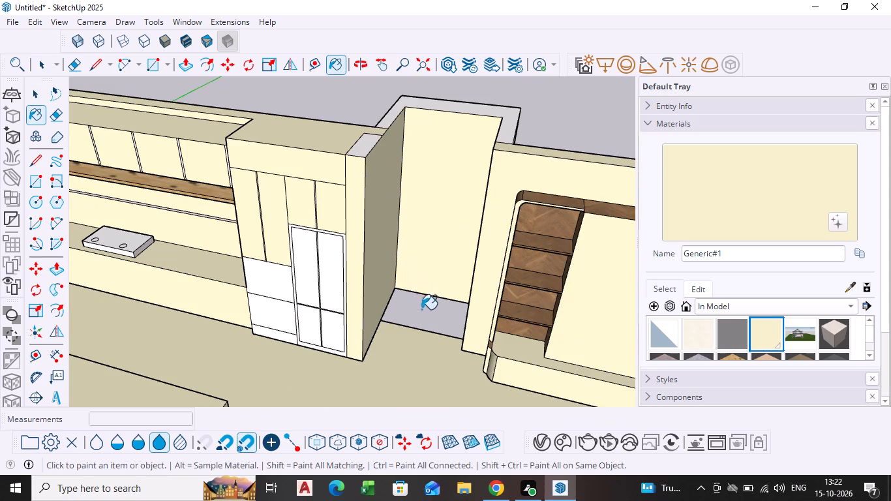
scroll(422, 314, "up", 4)
left_click(422, 314)
Paint the top face of the tall cabinet's end panel beside the recess with Generic#1.
scroll(422, 314, "down", 10)
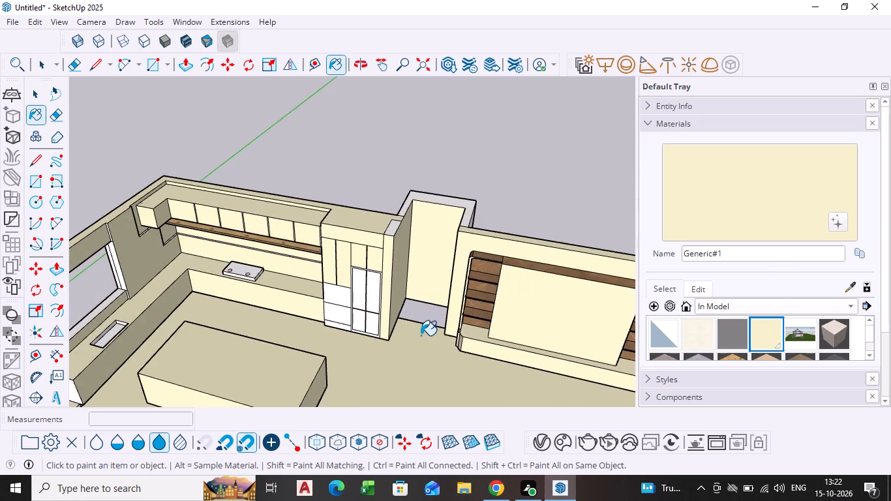
middle_click_drag(419, 335, 452, 378)
scroll(431, 232, "up", 5)
left_click(374, 239)
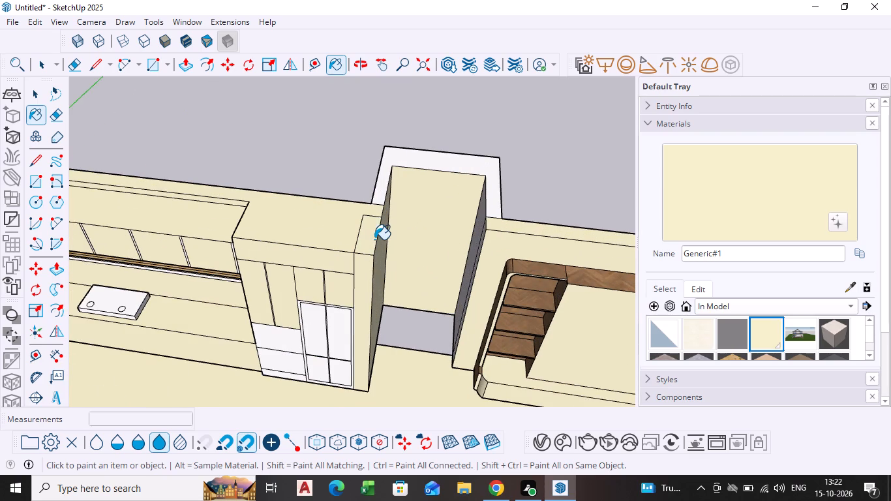
Paint the white top face of the walls around the recess with Generic#1.
left_click(422, 158)
Paint the white end face of the sink counter beside the window with Generic#1.
scroll(515, 215, "down", 11)
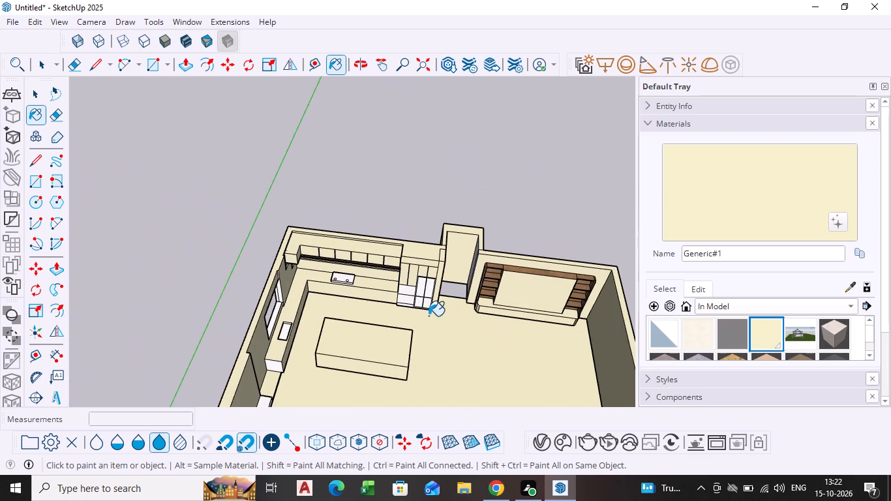
scroll(296, 355, "down", 3)
scroll(258, 388, "up", 6)
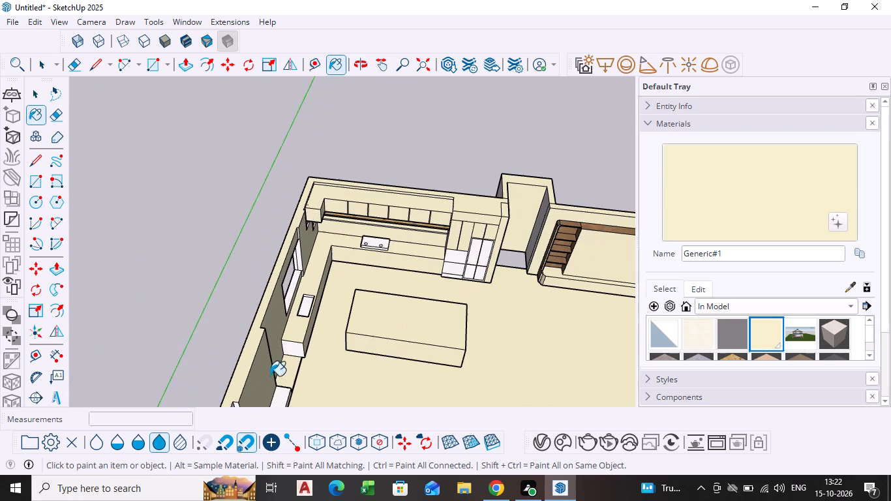
left_click(289, 355)
scroll(284, 371, "up", 10)
left_click(306, 328)
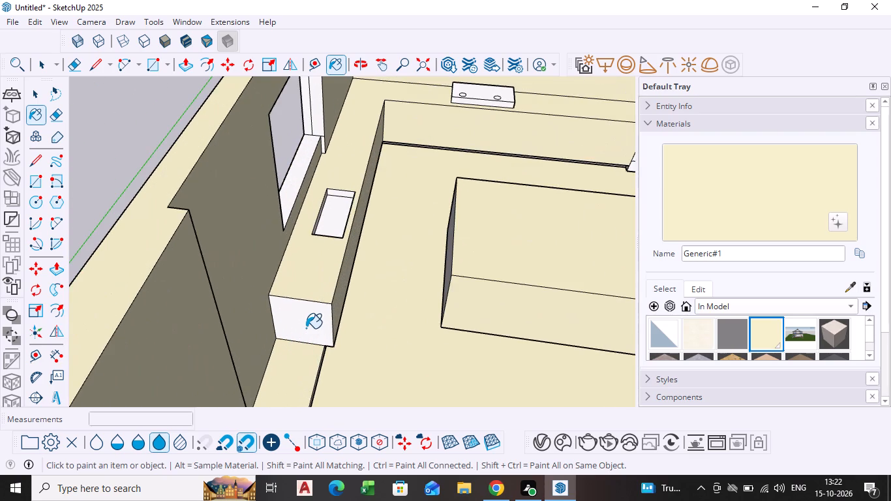
Paint the low bench beyond the sink counter, the adjoining wall end faces and the floor's open front edge with Generic#1.
scroll(304, 339, "down", 7)
middle_click_drag(304, 374, 421, 204, "shift")
left_click(399, 270)
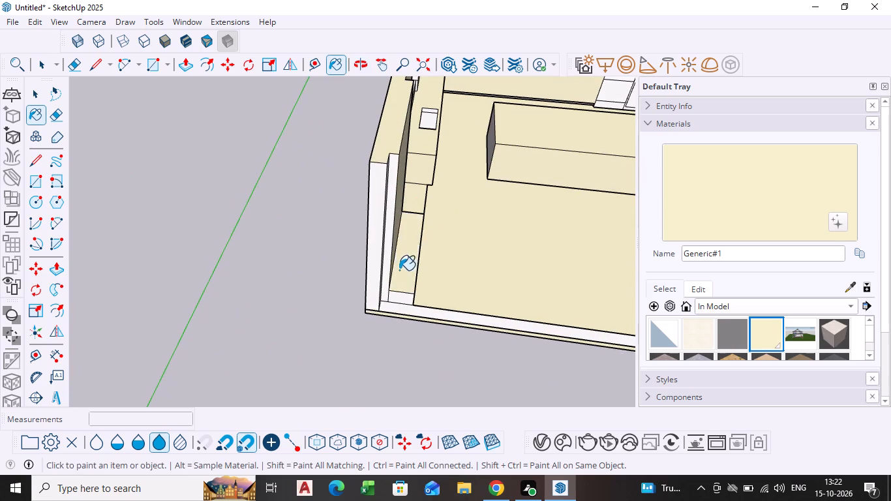
scroll(400, 291, "up", 5)
left_click(397, 303)
left_click(376, 281)
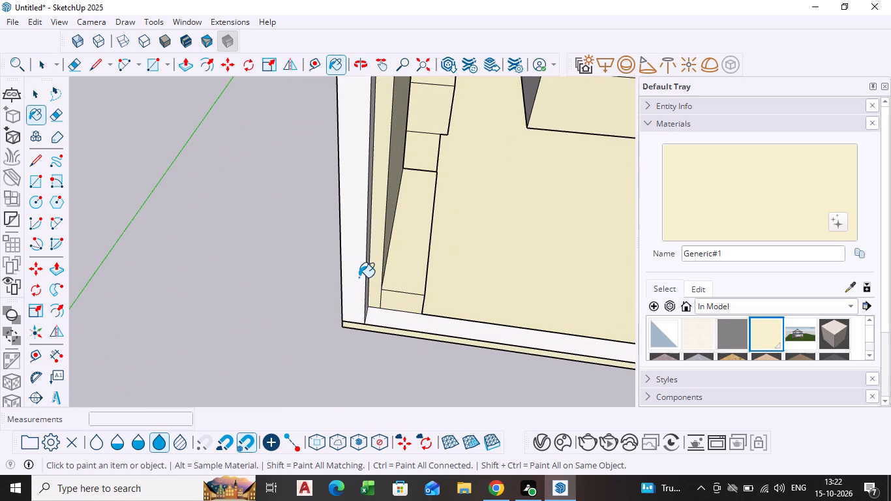
left_click(359, 277)
left_click(405, 320)
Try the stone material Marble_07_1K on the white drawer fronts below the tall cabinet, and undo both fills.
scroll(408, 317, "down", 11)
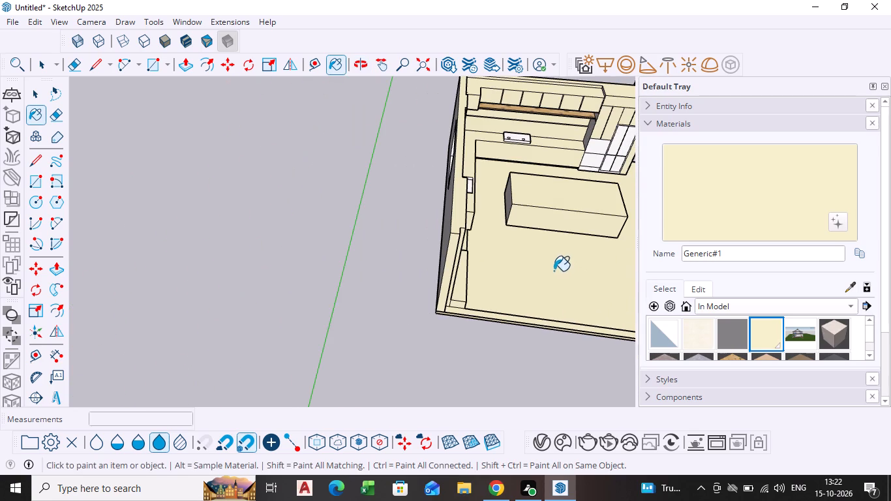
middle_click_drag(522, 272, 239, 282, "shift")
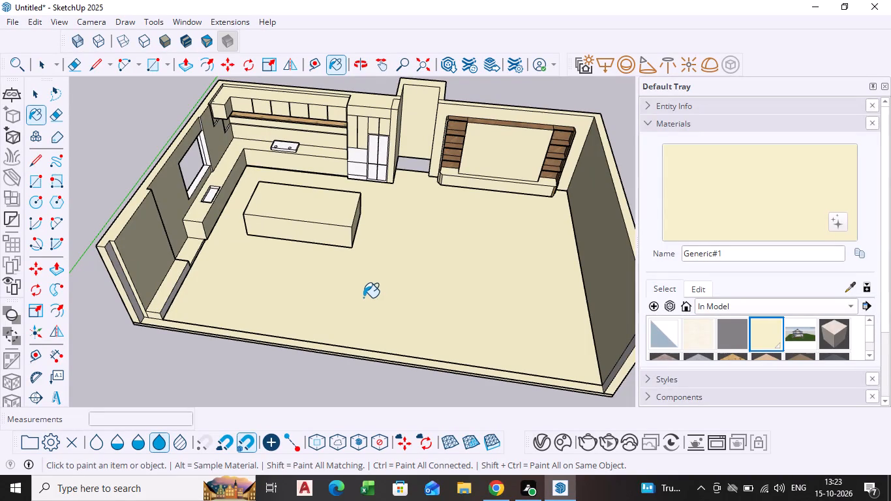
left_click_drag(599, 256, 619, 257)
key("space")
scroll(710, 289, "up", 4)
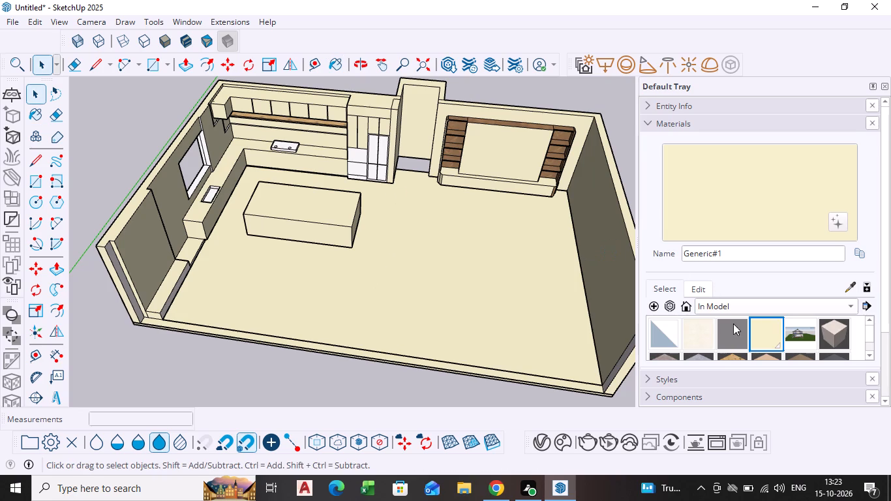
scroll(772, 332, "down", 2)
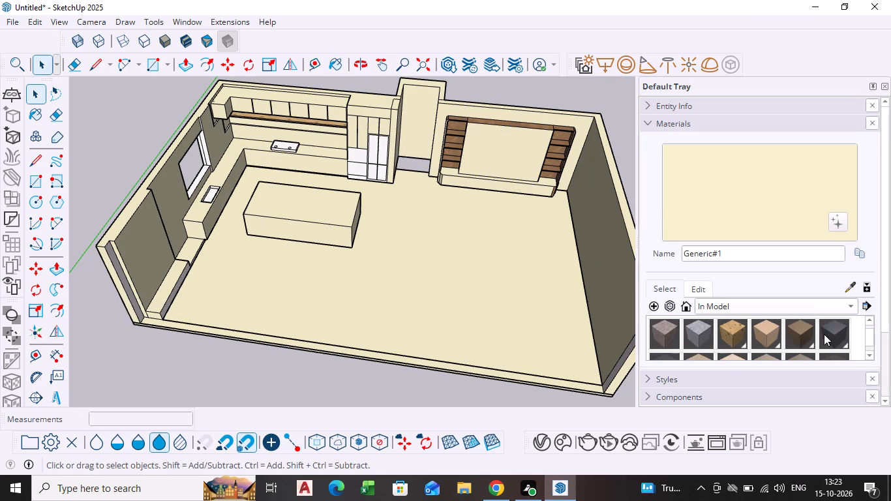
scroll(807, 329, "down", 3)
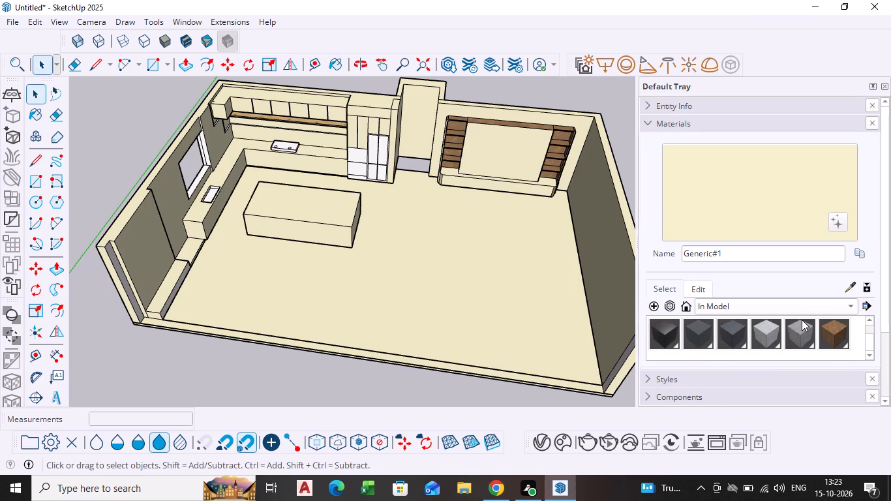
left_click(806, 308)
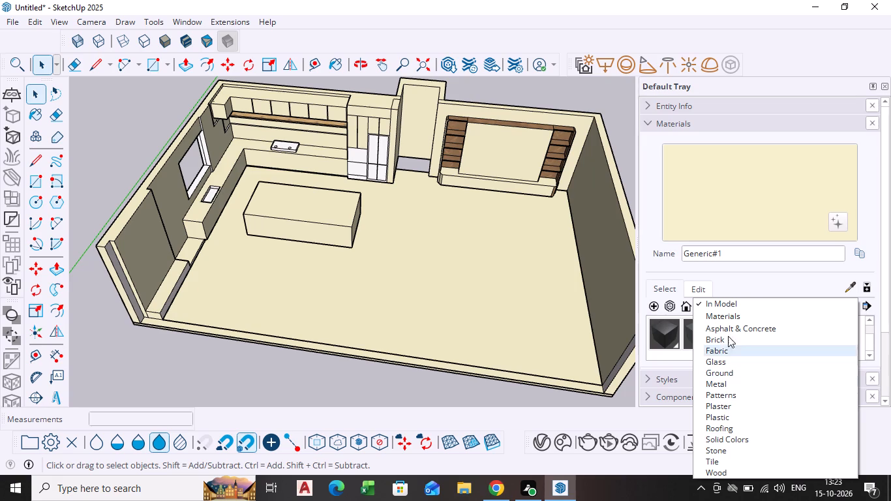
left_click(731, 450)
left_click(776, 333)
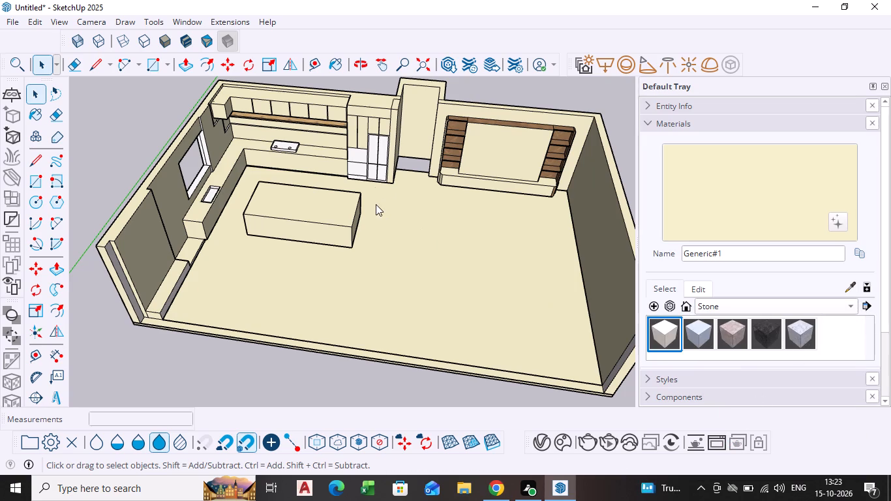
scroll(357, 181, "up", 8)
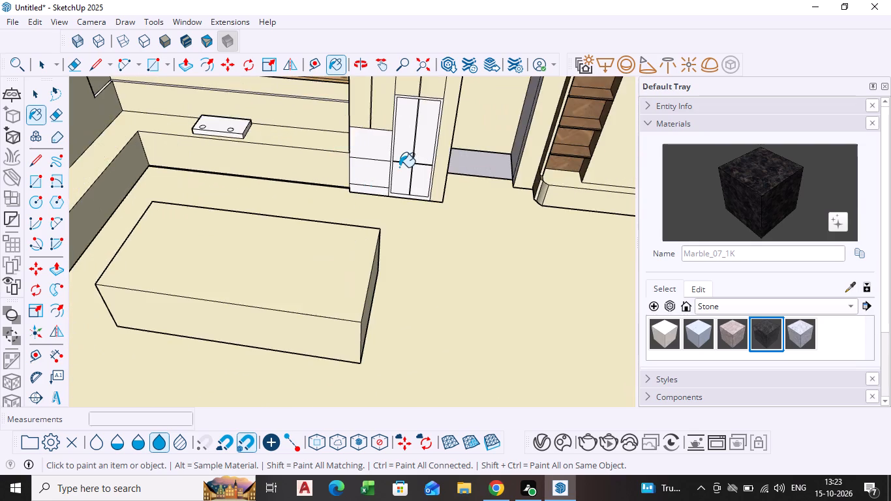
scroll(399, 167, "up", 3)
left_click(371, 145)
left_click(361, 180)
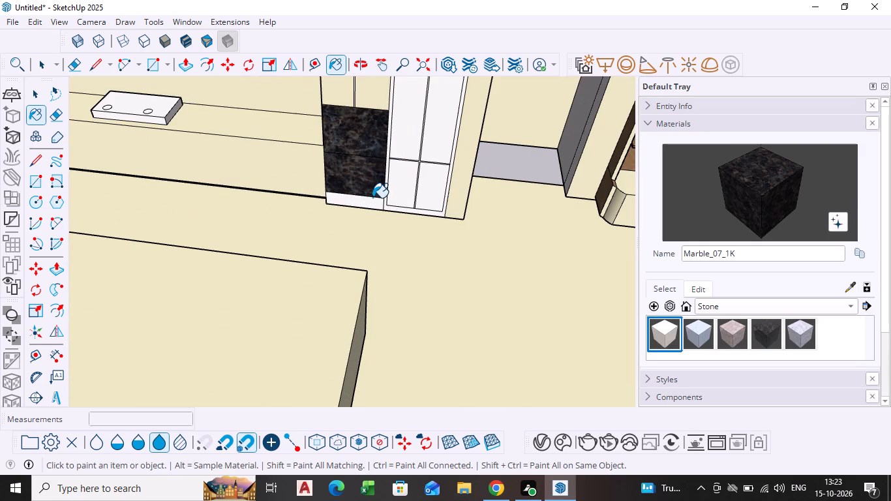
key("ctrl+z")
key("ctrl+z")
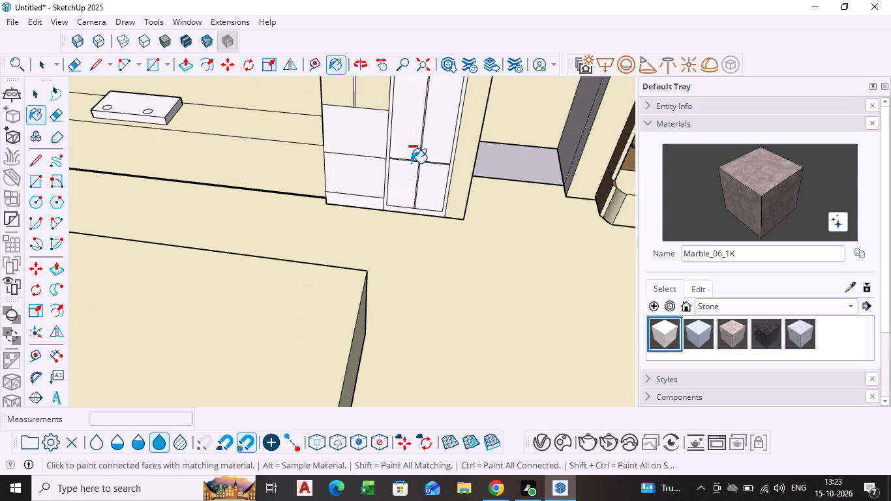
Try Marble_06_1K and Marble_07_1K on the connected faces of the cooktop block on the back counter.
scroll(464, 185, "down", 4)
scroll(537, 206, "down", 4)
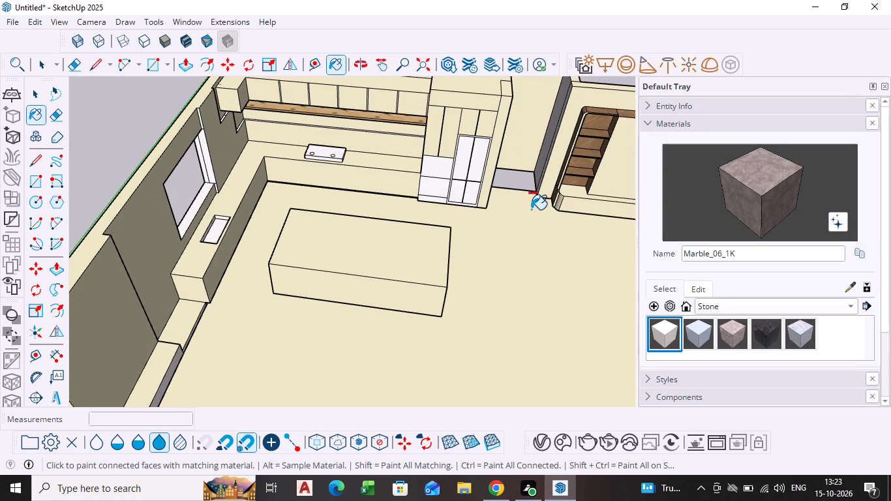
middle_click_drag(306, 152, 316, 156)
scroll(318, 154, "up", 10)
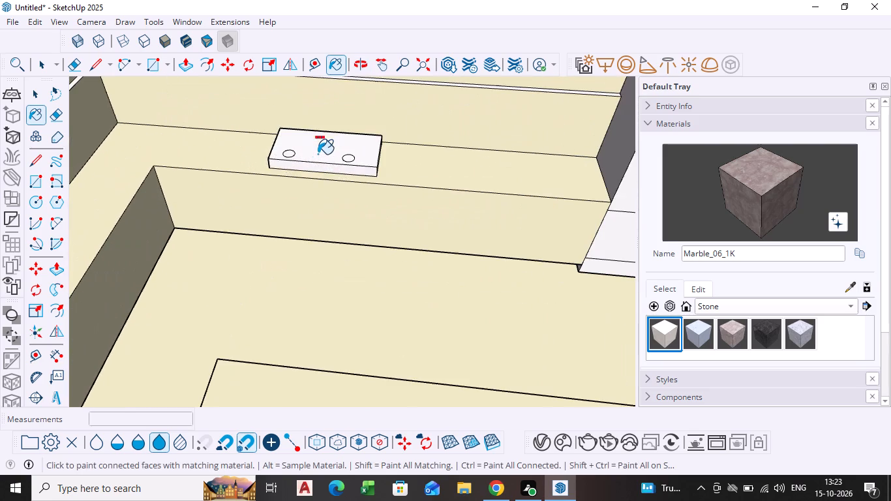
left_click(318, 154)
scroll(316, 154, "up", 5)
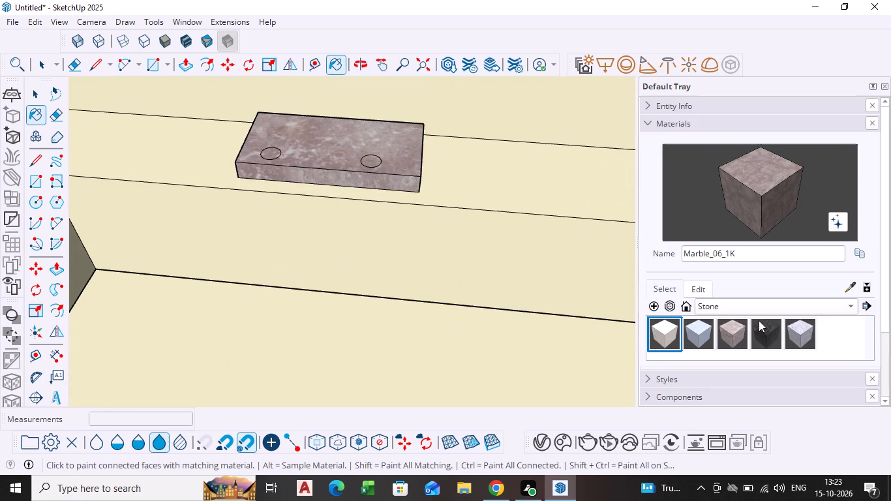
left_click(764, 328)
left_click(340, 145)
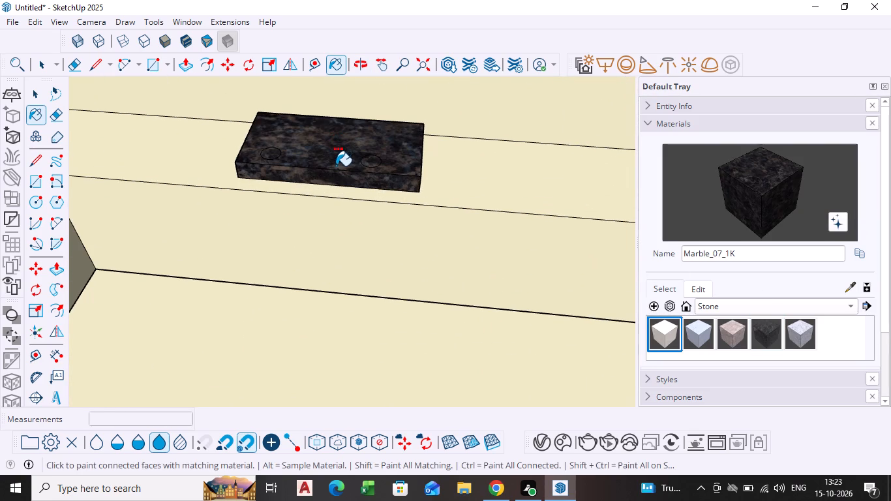
Paint the burner circle nearer the tall cabinet on the cooktop with Marble_01_1K.
scroll(336, 166, "down", 3)
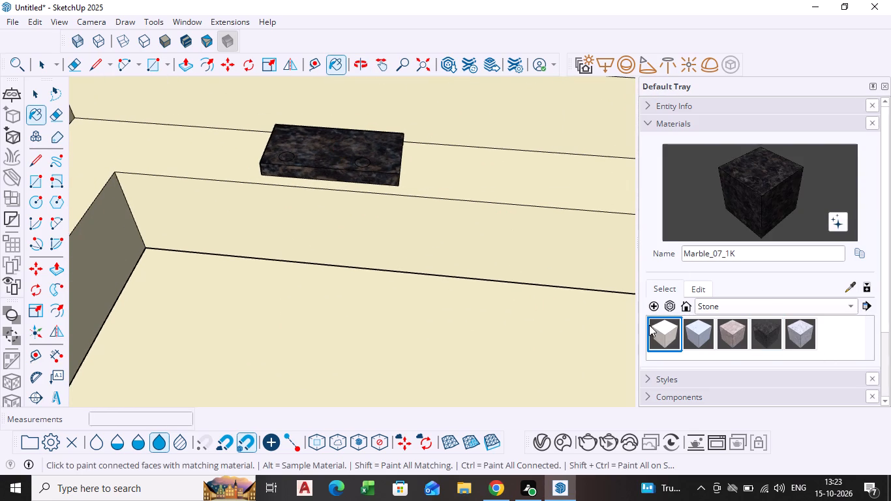
left_click(648, 325)
scroll(367, 171, "up", 14)
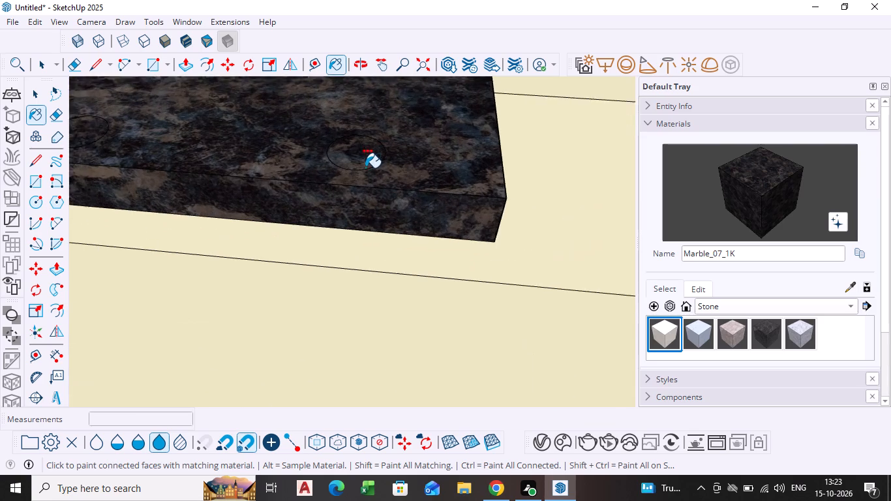
left_click(357, 160)
scroll(357, 160, "up", 6)
left_click(356, 153)
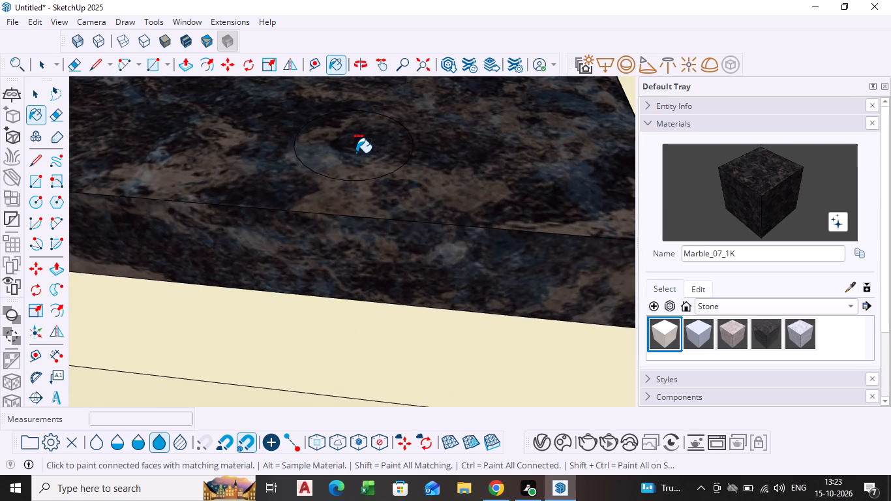
key("space")
left_click(356, 153)
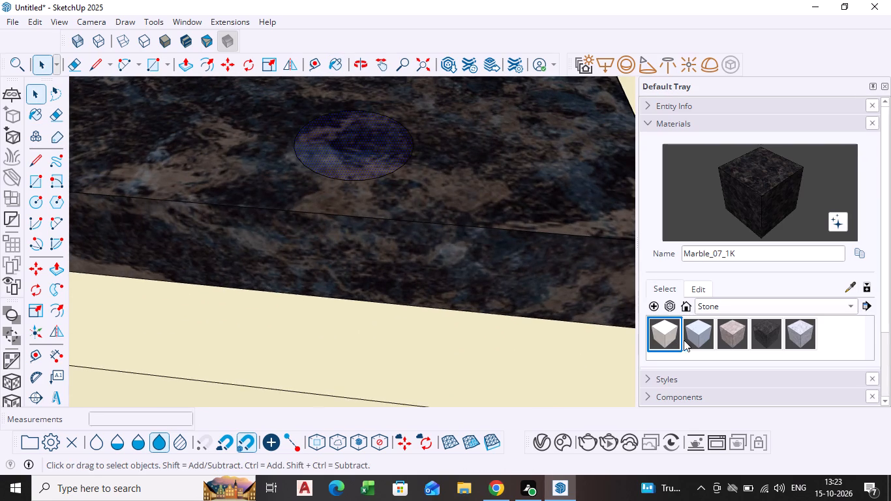
left_click(657, 333)
left_click(657, 333)
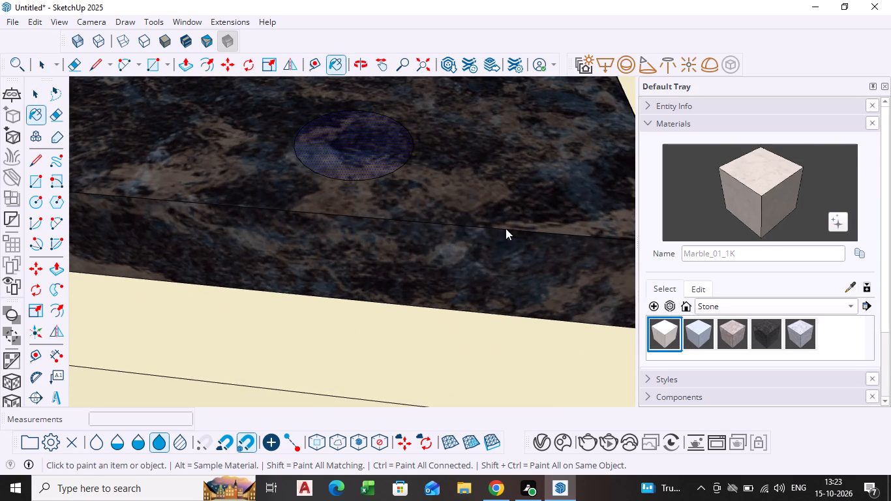
left_click(390, 162)
Paint the cooktop's other burner circle, nearer the window wall, with Marble_01_1K.
scroll(384, 160, "down", 13)
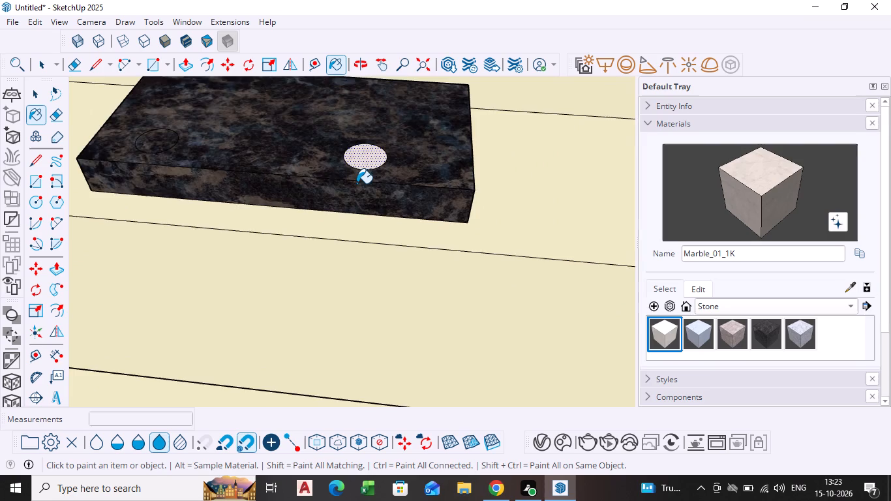
scroll(357, 183, "down", 8)
middle_click_drag(365, 193, 672, 249, "shift")
scroll(618, 232, "up", 4)
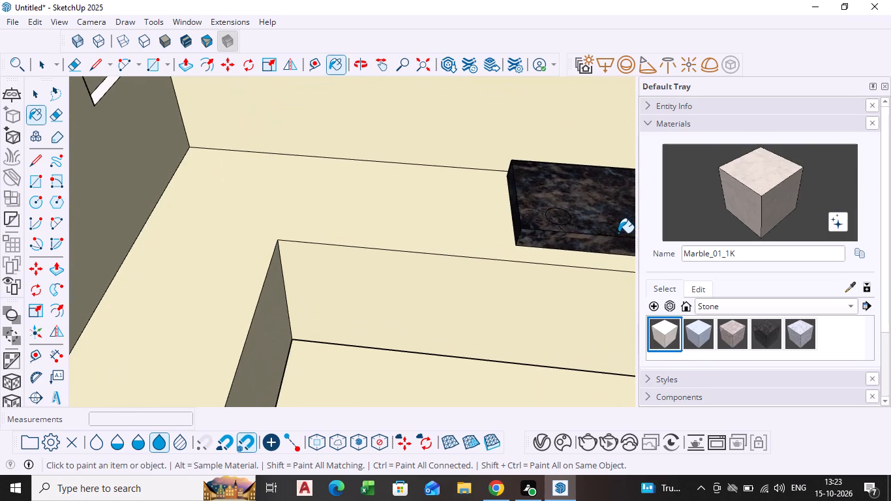
scroll(567, 232, "up", 3)
left_click(551, 215)
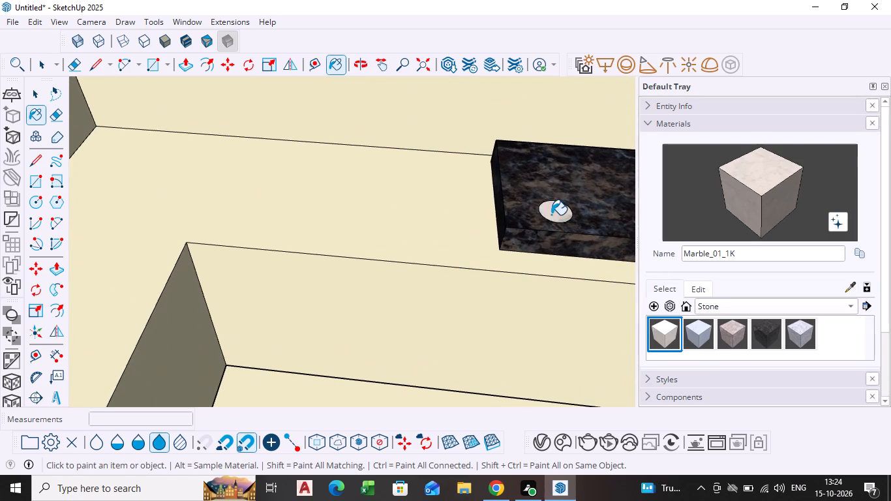
Paint the cooktop block's top and side faces with the solid color M07_Charcoal_Gleam, leaving out the burner circles.
scroll(551, 215, "down", 14)
middle_click_drag(555, 269, 452, 235, "shift")
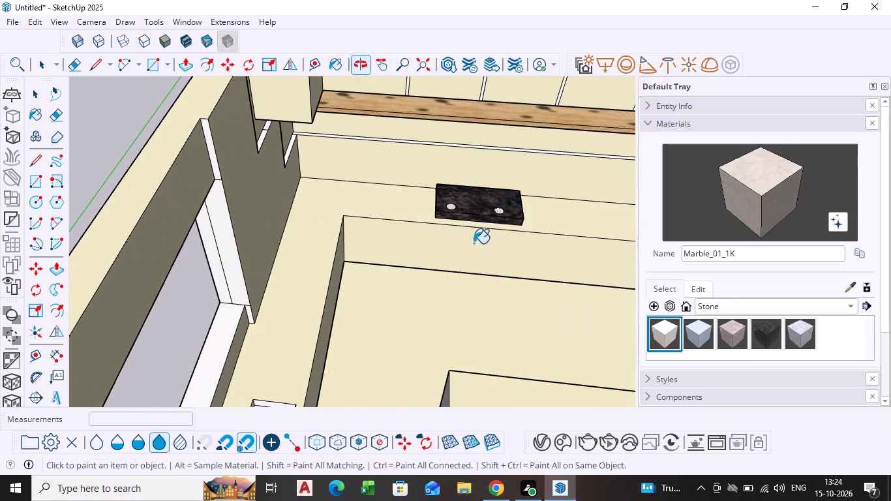
left_click(764, 312)
left_click(745, 295)
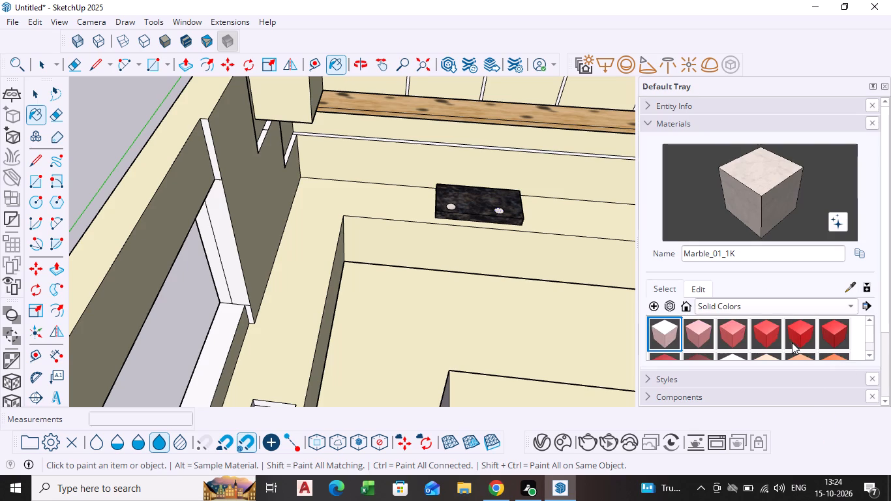
scroll(790, 341, "down", 20)
scroll(742, 254, "up", 1)
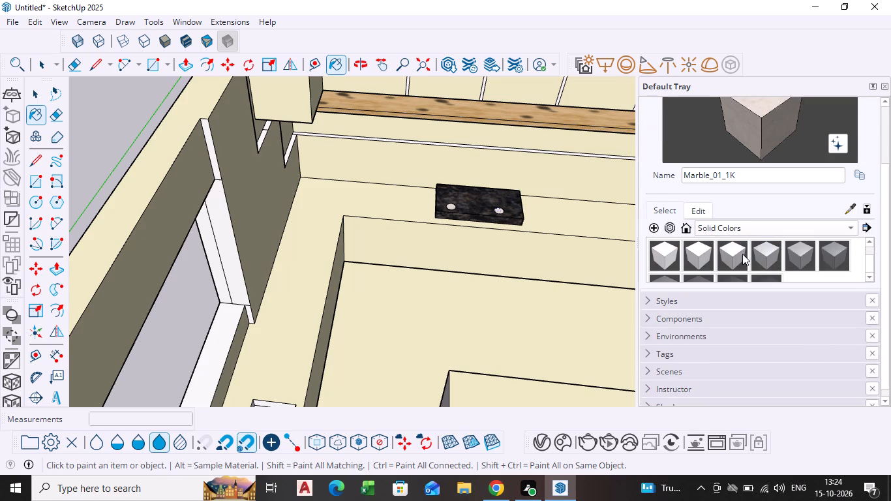
scroll(723, 260, "down", 3)
left_click(700, 252)
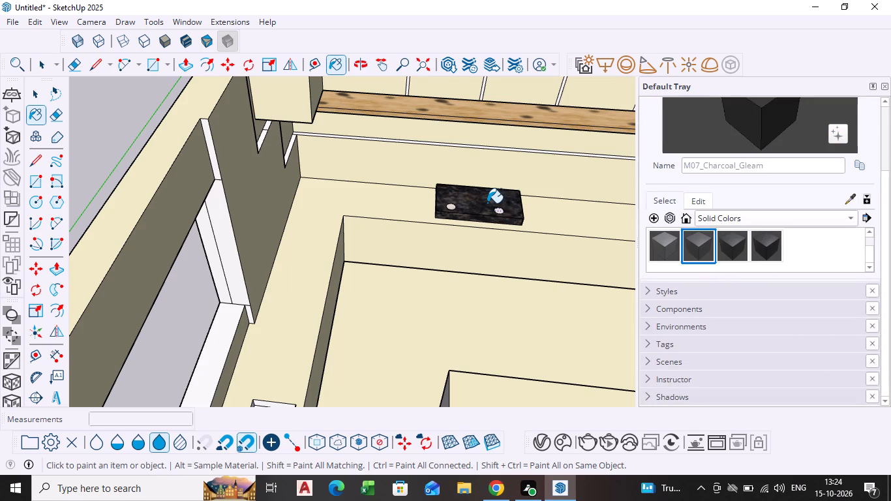
left_click(487, 203)
scroll(480, 206, "up", 8)
left_click(475, 227)
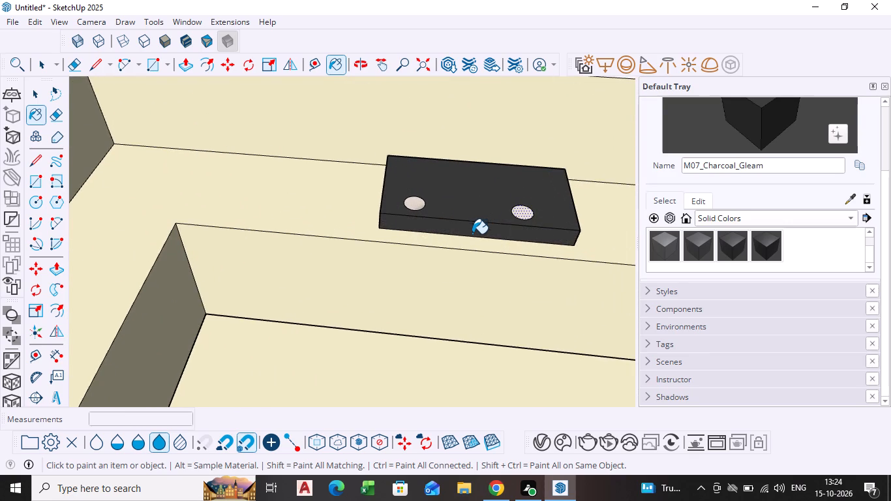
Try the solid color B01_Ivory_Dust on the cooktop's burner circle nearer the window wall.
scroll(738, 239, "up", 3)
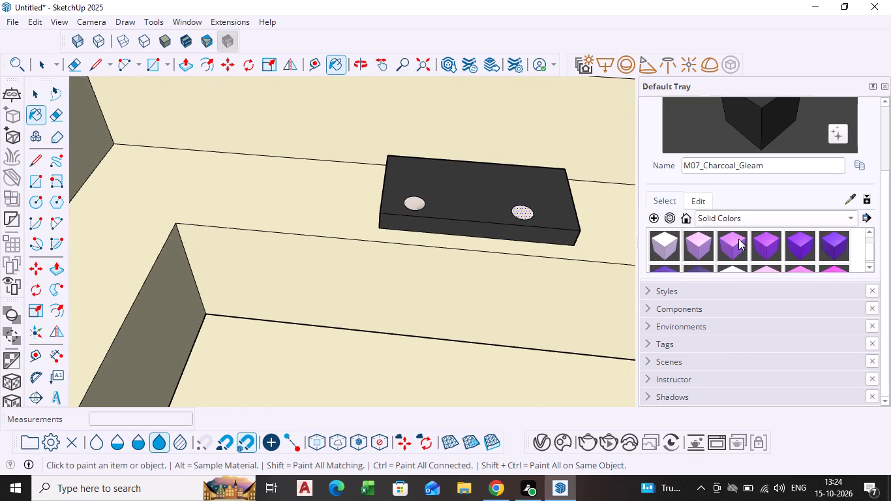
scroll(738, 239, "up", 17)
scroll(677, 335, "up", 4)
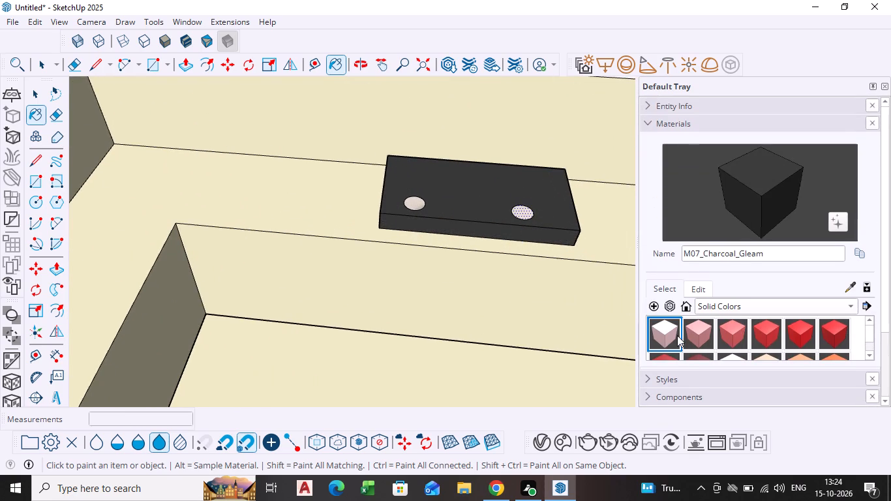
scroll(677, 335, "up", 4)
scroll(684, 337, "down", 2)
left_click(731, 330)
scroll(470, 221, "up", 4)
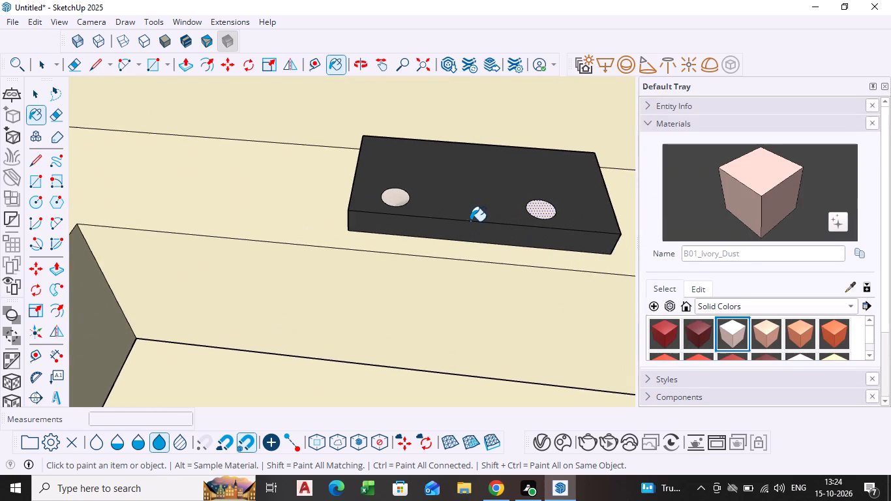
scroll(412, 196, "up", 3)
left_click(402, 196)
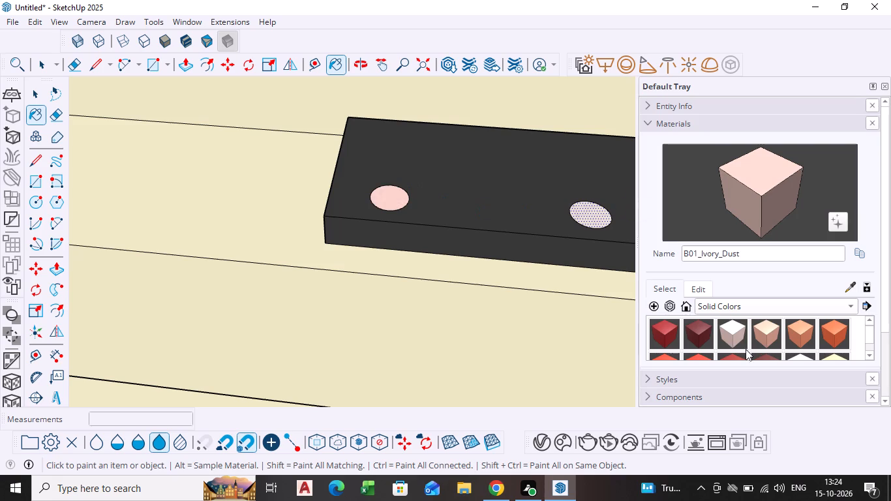
Paint both burner circles on the cooktop with the model's Default material.
scroll(750, 341, "down", 4)
scroll(694, 343, "up", 8)
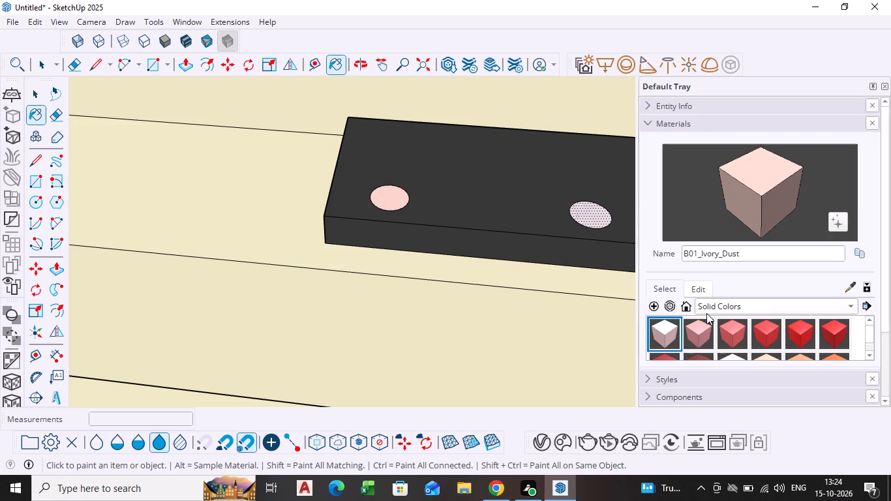
scroll(706, 313, "up", 1)
left_click(712, 305)
left_click(725, 173)
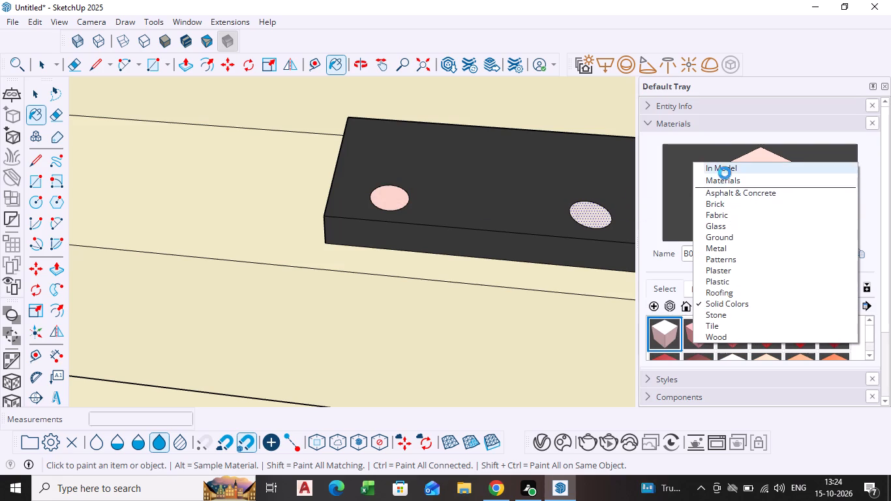
left_click(667, 344)
scroll(605, 242, "up", 3)
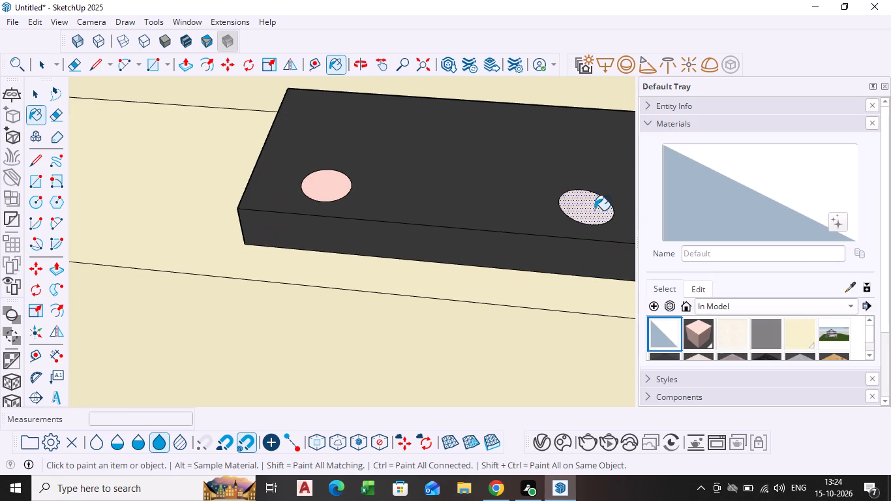
left_click(594, 210)
left_click(824, 177)
left_click(589, 209)
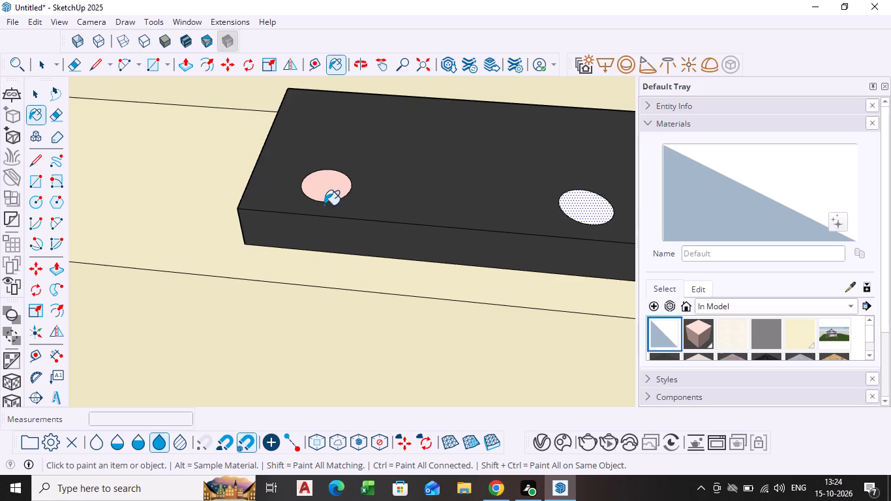
left_click(328, 194)
scroll(330, 198, "down", 20)
scroll(330, 198, "down", 4)
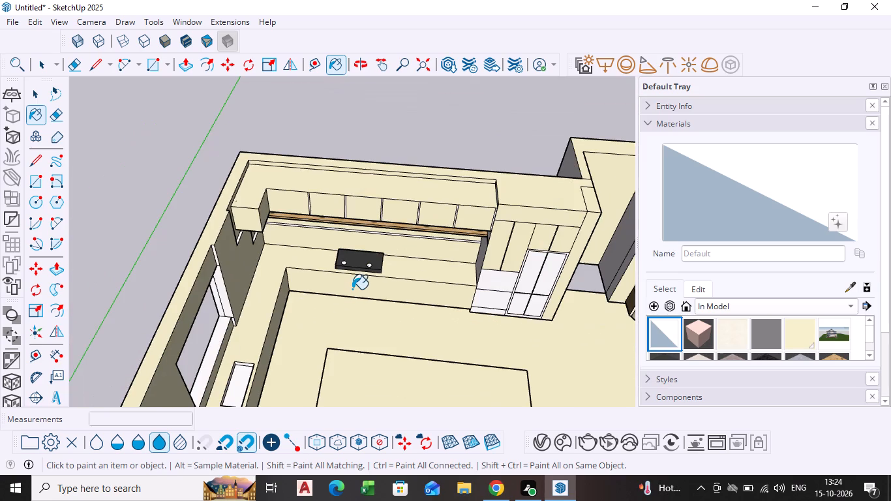
key("space")
left_click(434, 138)
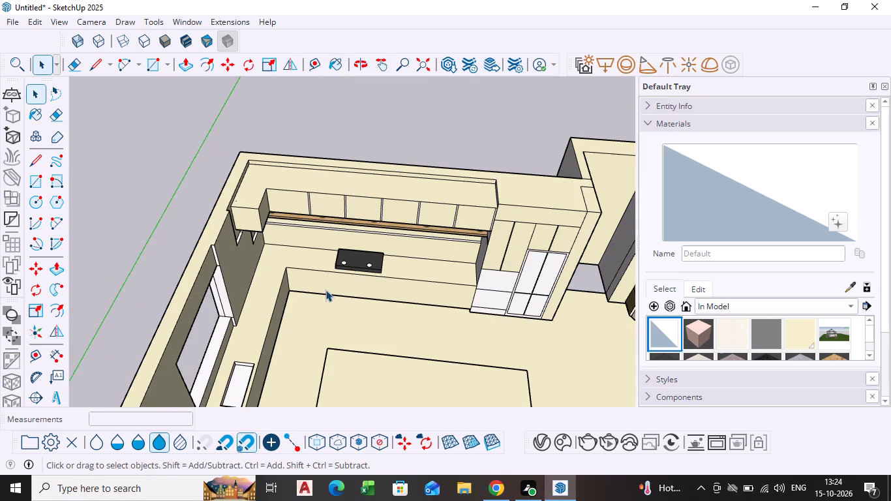
Move the burner circle nearer the window wall about 5 1/8" along the cooktop toward the other burner.
scroll(325, 290, "down", 1)
middle_click_drag(325, 290, 389, 226)
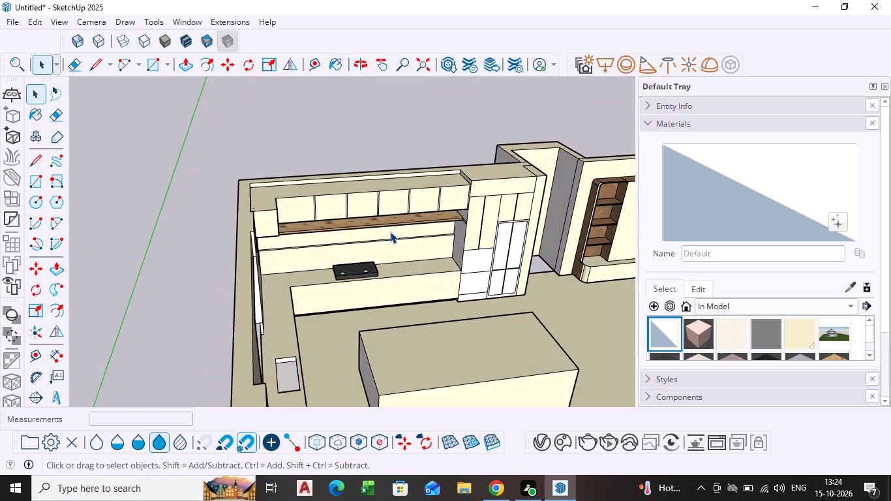
scroll(325, 274, "up", 8)
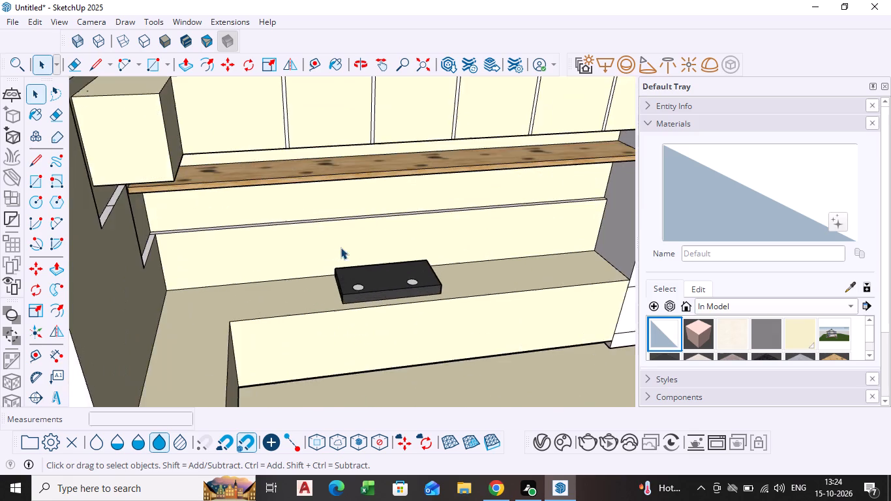
middle_click_drag(340, 250, 335, 316)
scroll(382, 270, "up", 10)
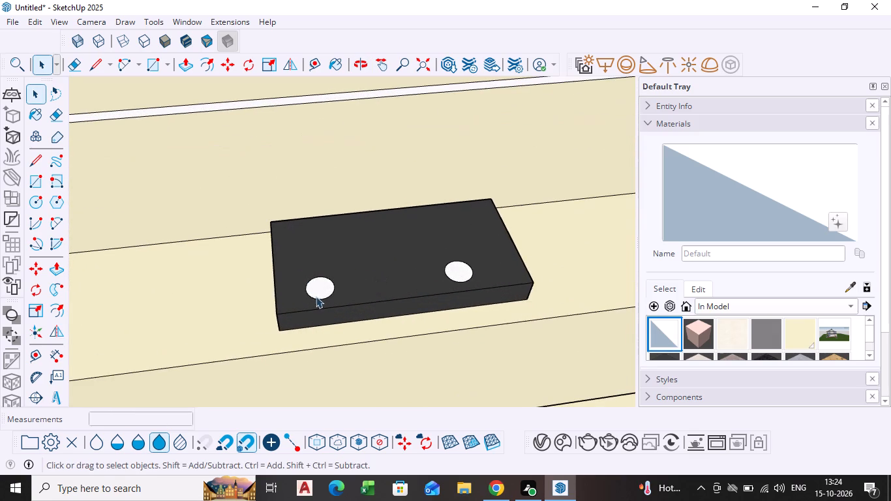
left_click(318, 286)
key("m")
left_click(318, 286)
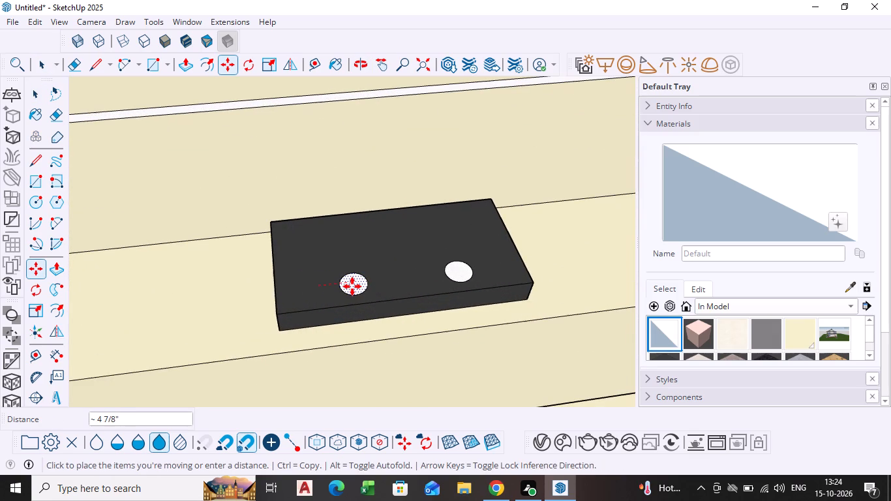
left_click(354, 286)
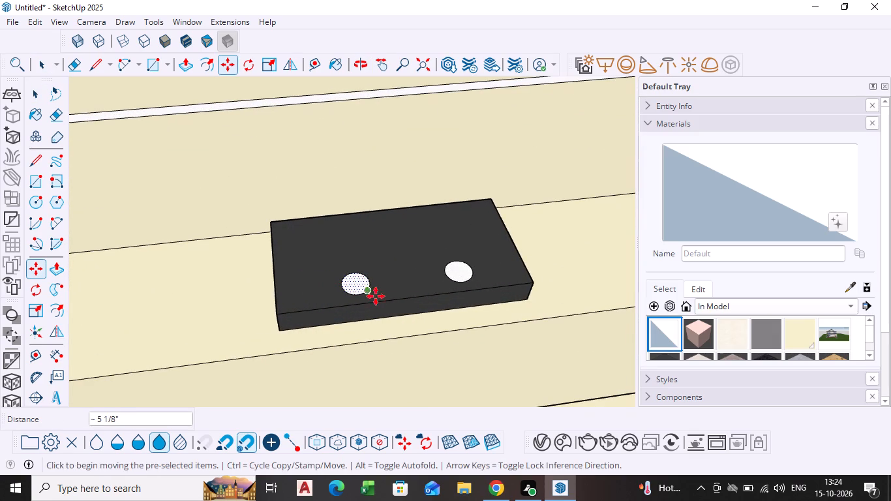
key("space")
left_click(414, 346)
Paint the narrow white strip on the back wall below the wood shelf with Generic#1.
scroll(417, 333, "down", 9)
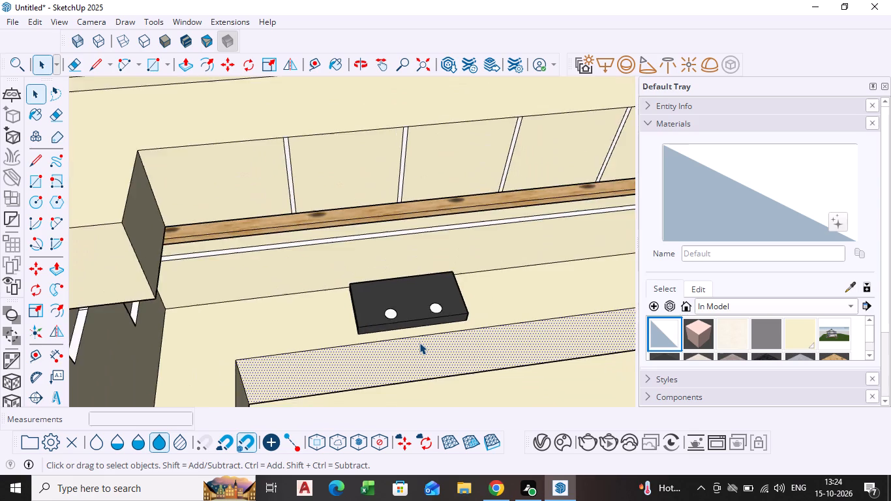
scroll(419, 342, "down", 6)
middle_click_drag(398, 311, 398, 244)
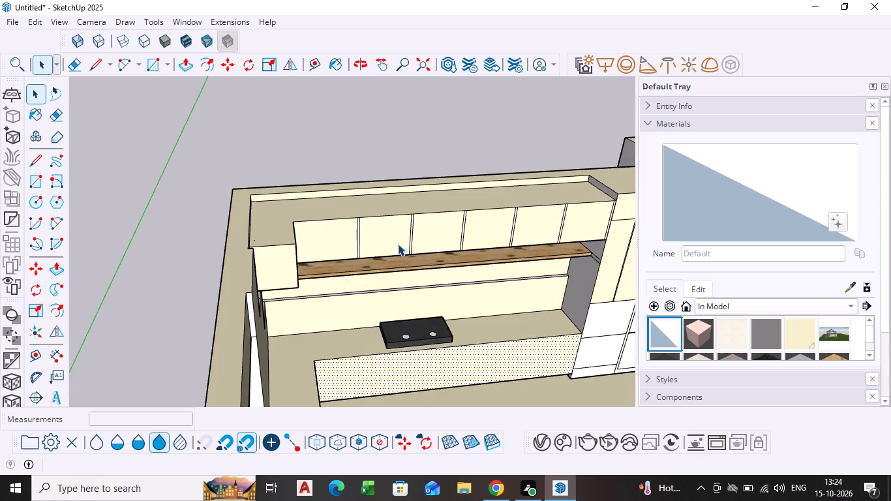
middle_click_drag(378, 289, 387, 318)
scroll(391, 294, "up", 4)
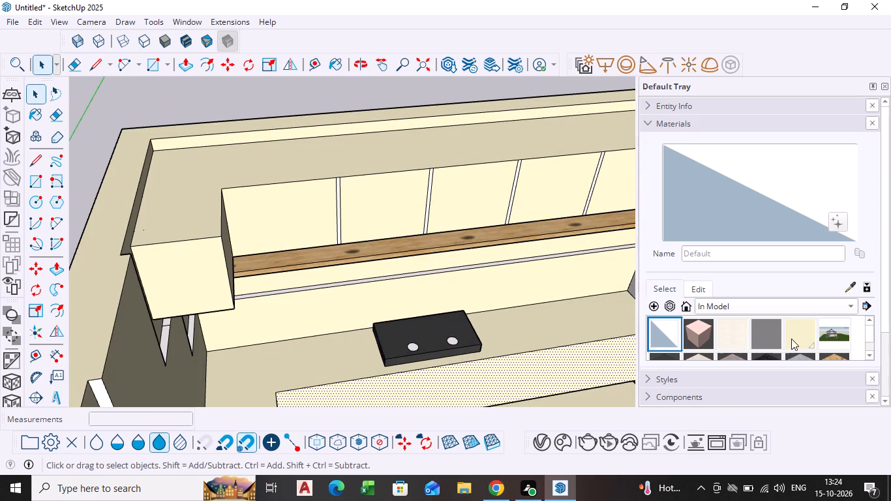
left_click(793, 337)
scroll(485, 262, "up", 9)
left_click(477, 269)
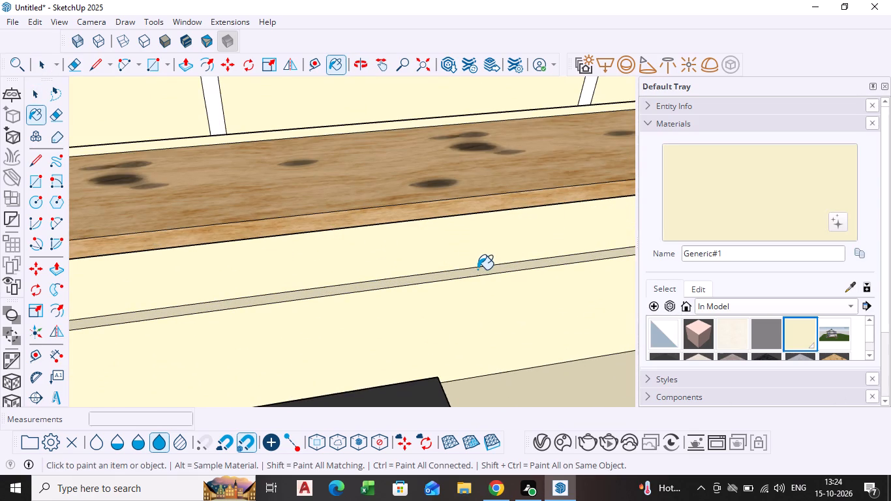
scroll(581, 292, "down", 16)
scroll(489, 255, "up", 5)
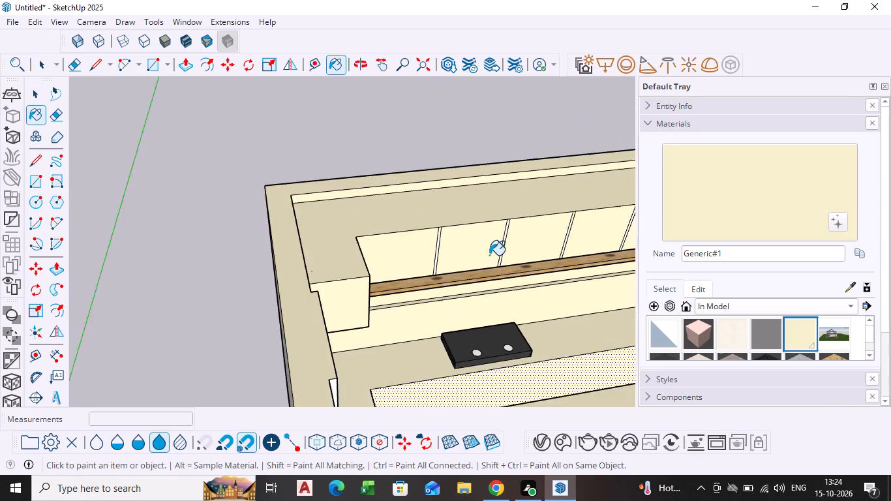
middle_click_drag(467, 259, 424, 197)
key("space")
scroll(423, 198, "down", 4)
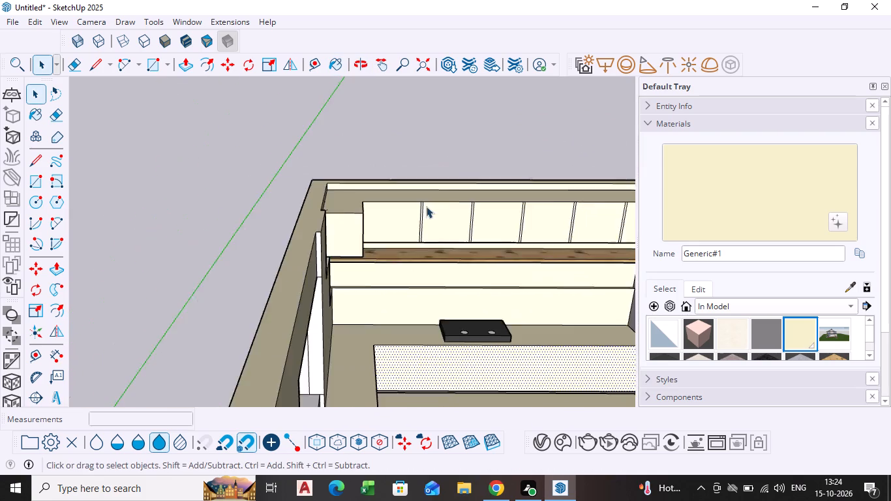
scroll(426, 206, "down", 7)
key("space")
left_click(483, 149)
Paint the outer frame of the tall four-panel unit beside the back counter with the stone material Marble_07_1K.
middle_click_drag(506, 280, 488, 279)
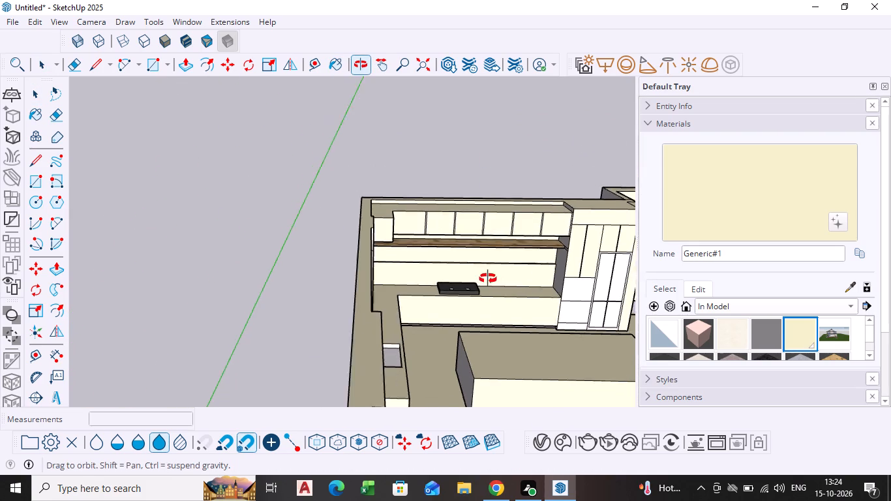
middle_click_drag(488, 279, 436, 264)
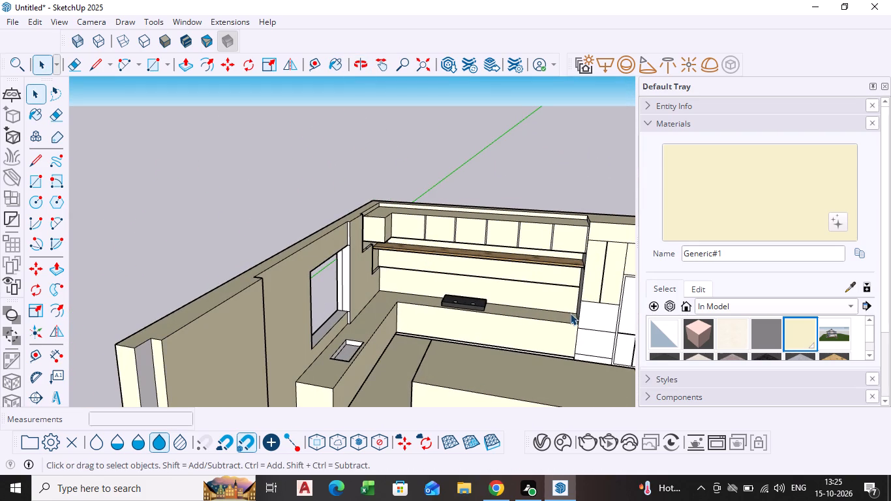
left_click(766, 306)
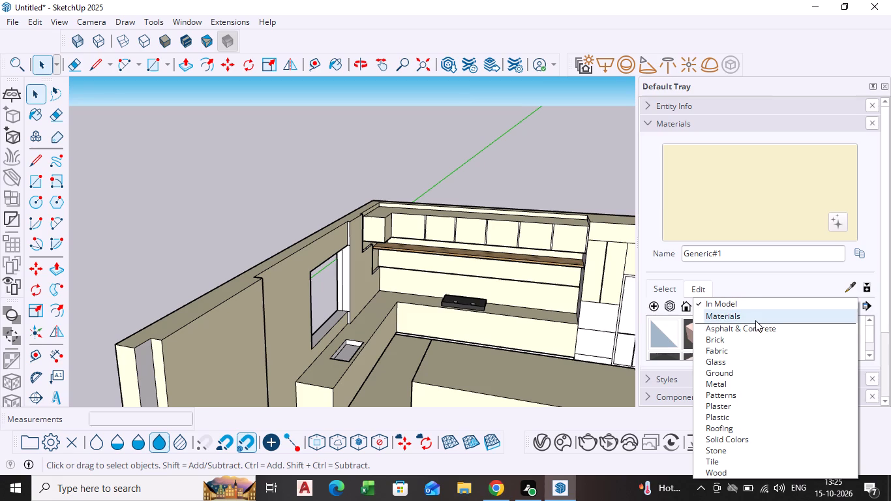
left_click(755, 320)
scroll(755, 320, "down", 1)
left_click(755, 301)
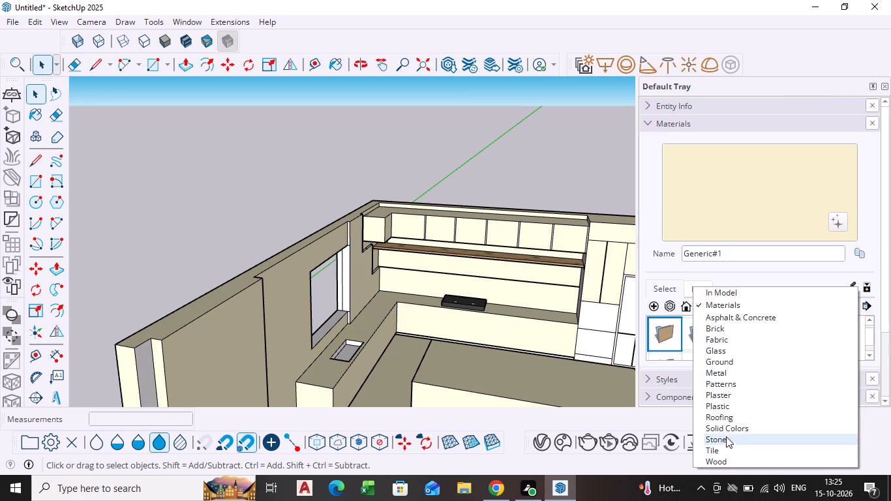
left_click(727, 439)
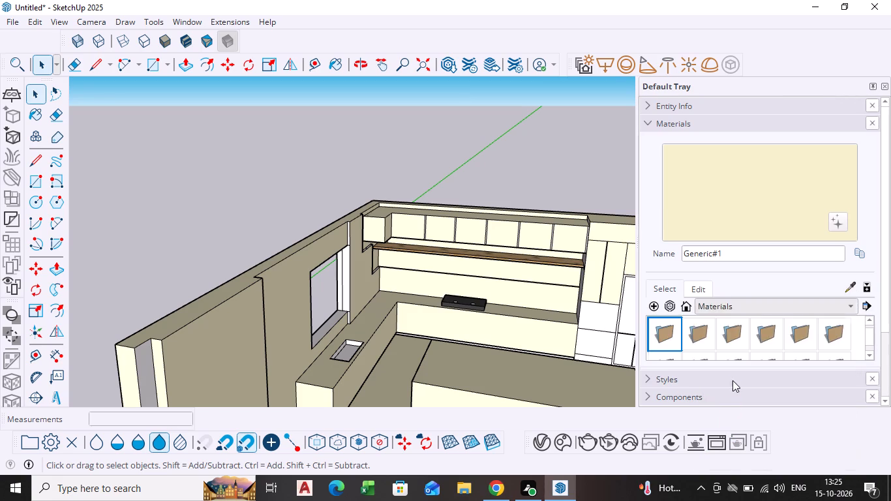
scroll(734, 376, "up", 4)
left_click(774, 332)
scroll(675, 295, "up", 4)
scroll(589, 288, "up", 4)
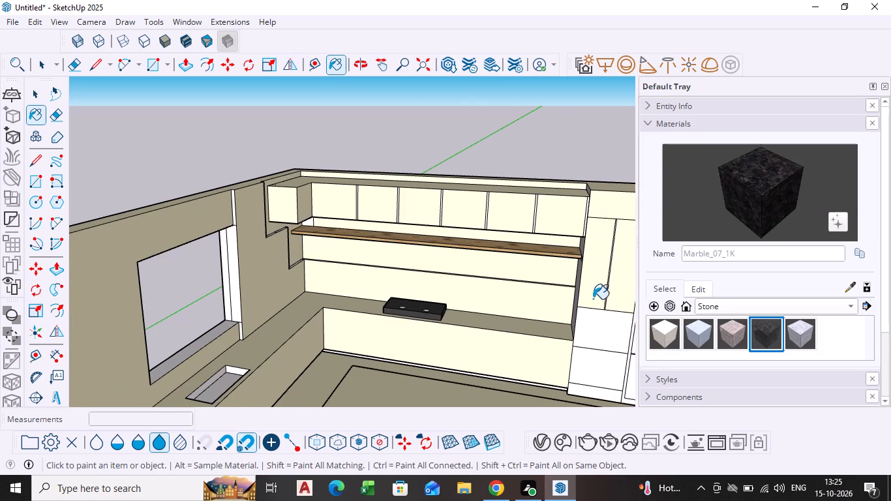
scroll(616, 300, "up", 4)
scroll(606, 303, "down", 3)
middle_click_drag(606, 303, 603, 303)
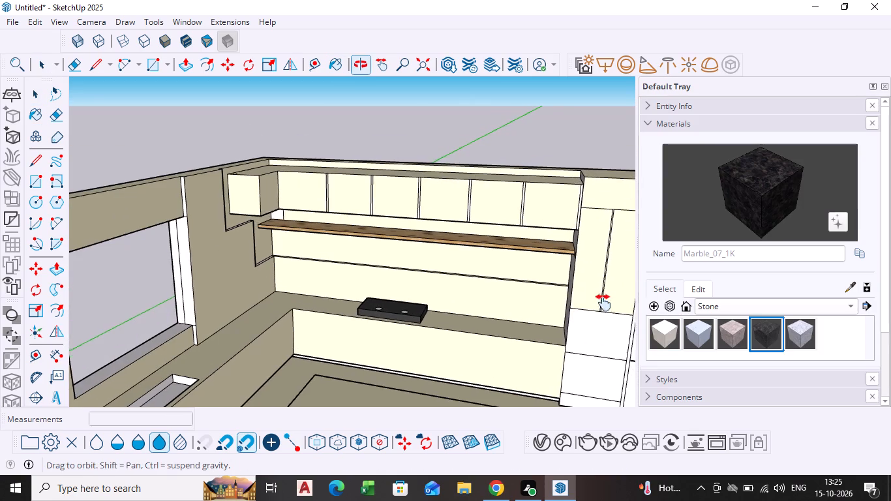
middle_click_drag(603, 303, 464, 254)
scroll(486, 276, "up", 9)
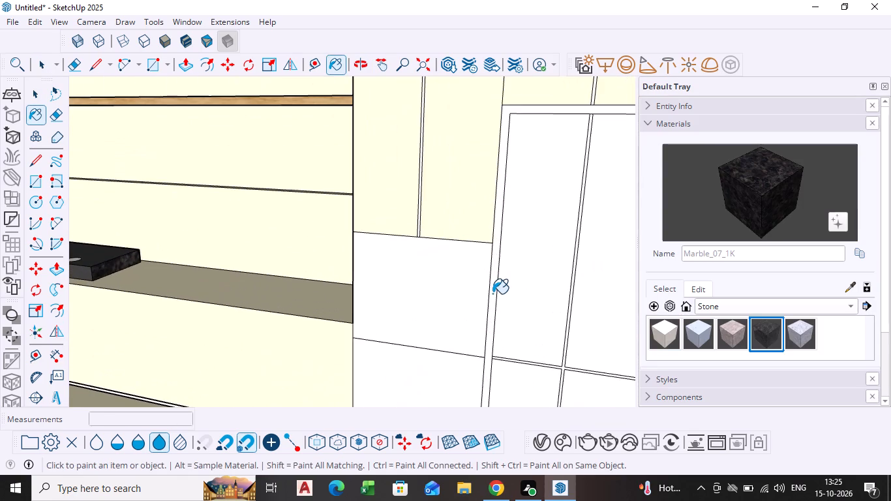
left_click(492, 294)
scroll(494, 294, "up", 5)
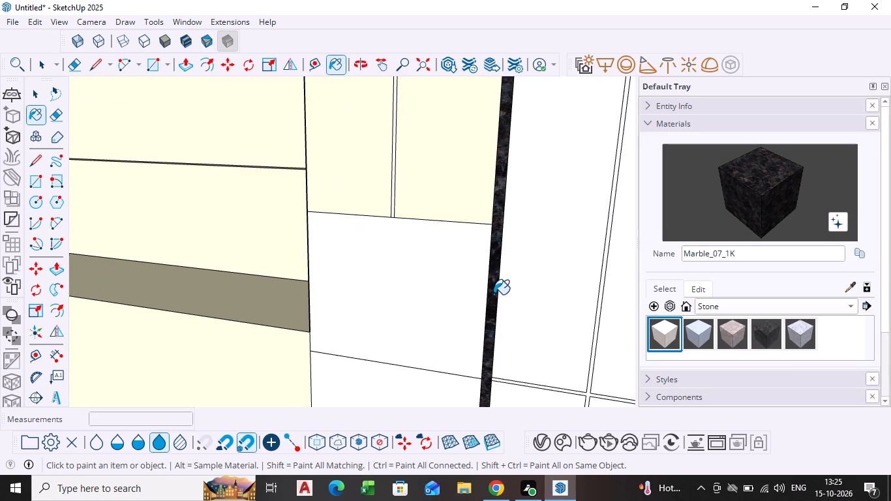
scroll(494, 296, "down", 4)
scroll(567, 340, "down", 3)
Paint the crossing divider strips between the tall unit's four panels with Marble_07_1K.
middle_click_drag(567, 340, 560, 333, "shift")
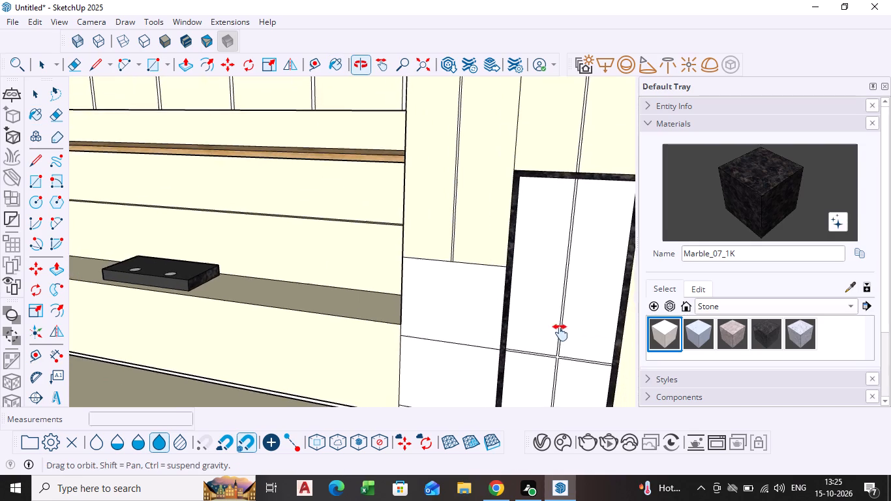
middle_click_drag(560, 333, 479, 243, "shift")
scroll(480, 242, "up", 9)
left_click(470, 257)
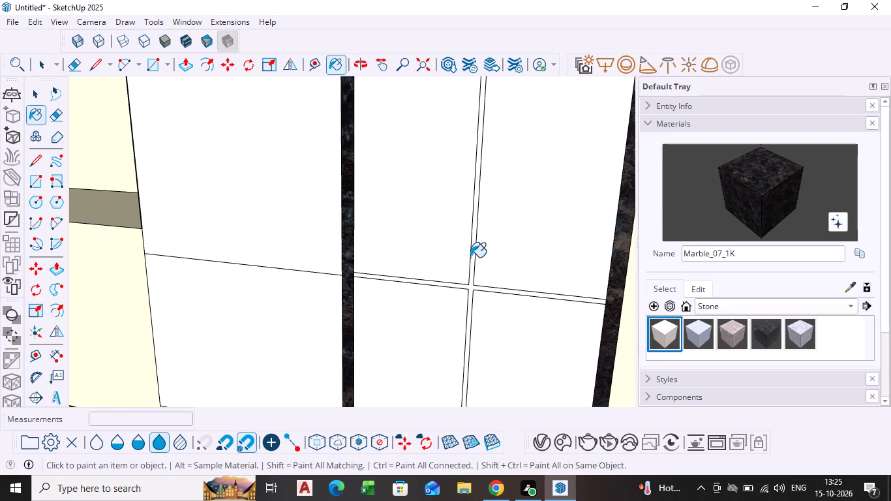
scroll(471, 258, "up", 6)
left_click(472, 259)
scroll(472, 259, "down", 10)
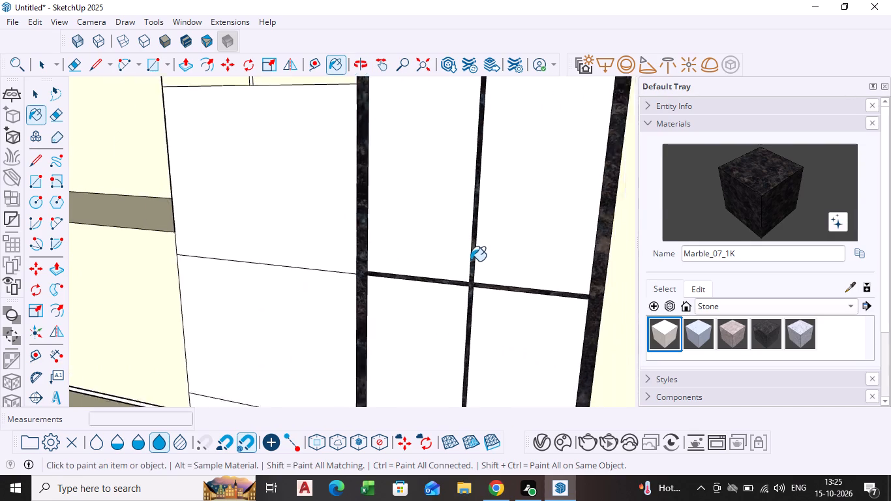
scroll(470, 261, "down", 5)
scroll(389, 278, "down", 6)
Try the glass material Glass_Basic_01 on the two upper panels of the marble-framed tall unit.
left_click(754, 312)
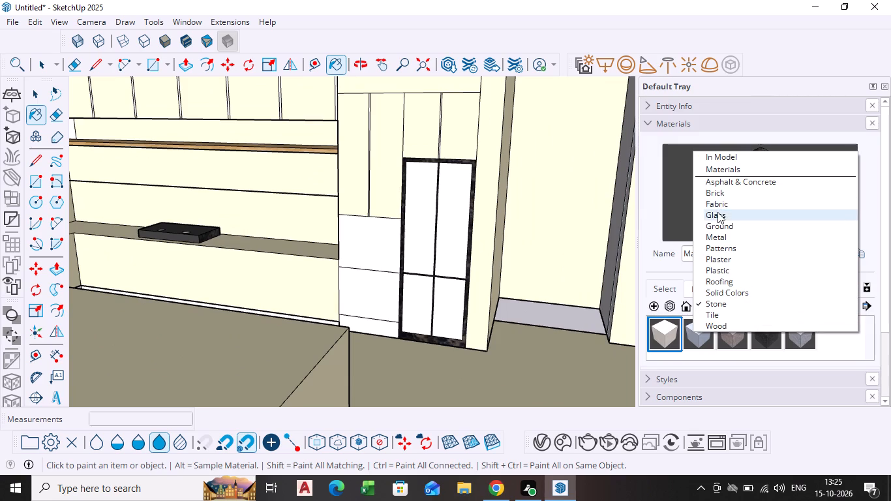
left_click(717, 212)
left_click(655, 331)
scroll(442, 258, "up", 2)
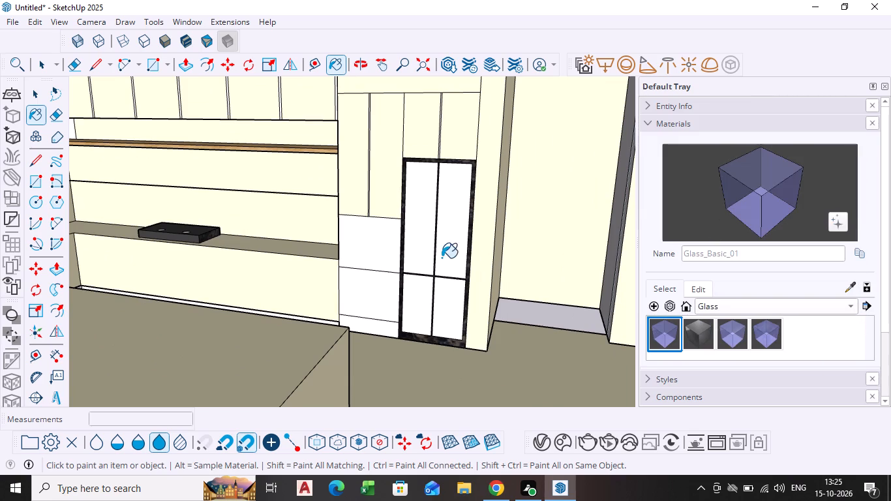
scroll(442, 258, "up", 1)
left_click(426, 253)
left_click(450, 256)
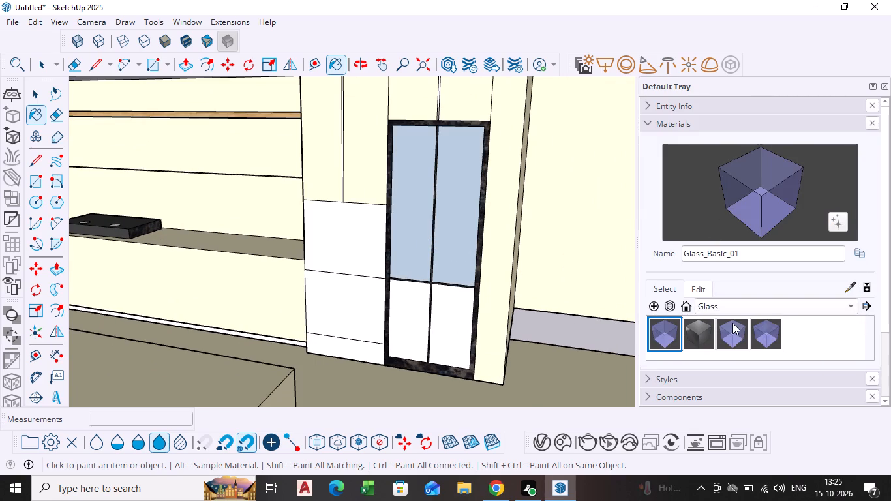
Paint all four panels inside the marble-framed tall unit with the glass material Glass_Mirror_01.
left_click(705, 325)
left_click(420, 232)
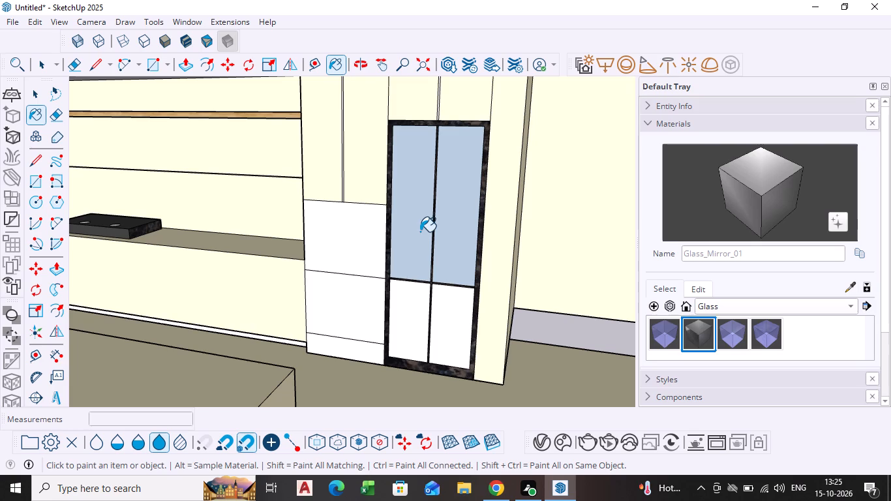
left_click(442, 233)
left_click(415, 298)
left_click(447, 304)
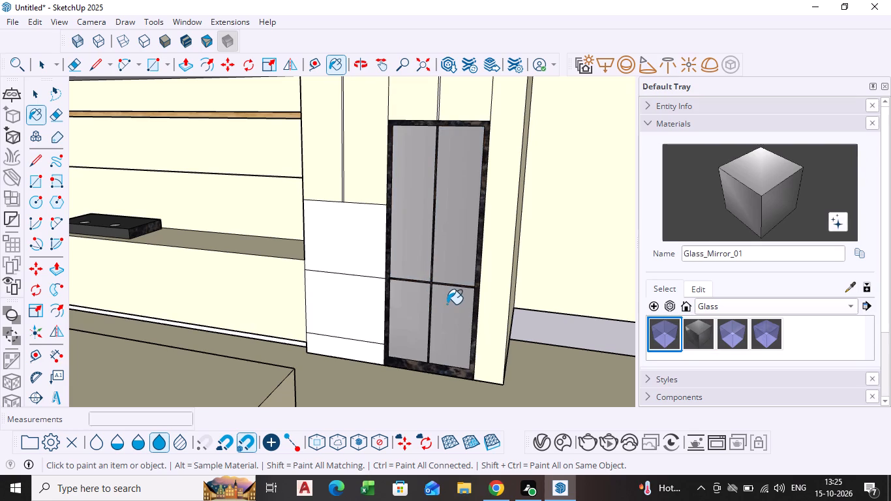
scroll(489, 305, "down", 10)
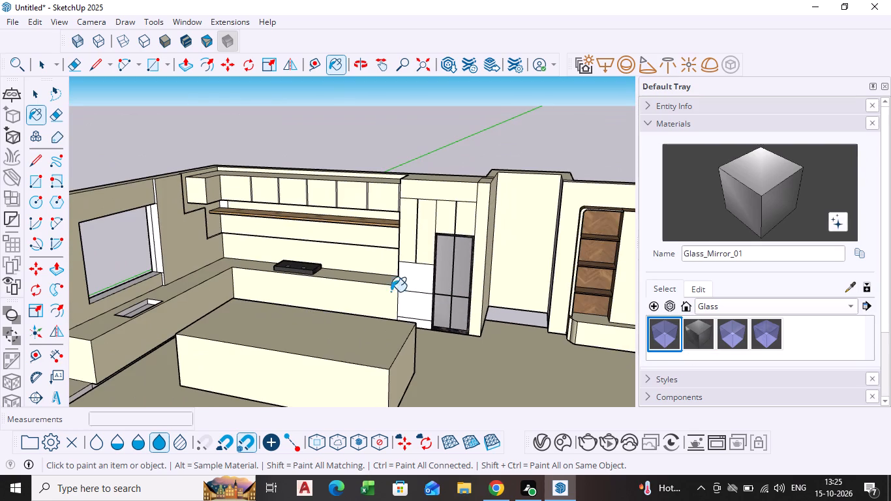
Paint the two large white panels between the back counter and the tall unit with Glass_Mirror_01.
scroll(413, 256, "up", 4)
left_click(412, 286)
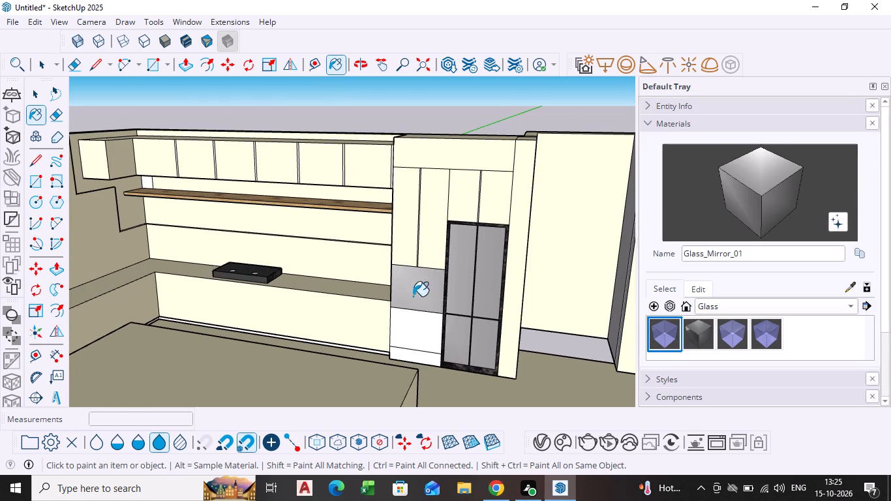
left_click(421, 329)
scroll(517, 284, "down", 5)
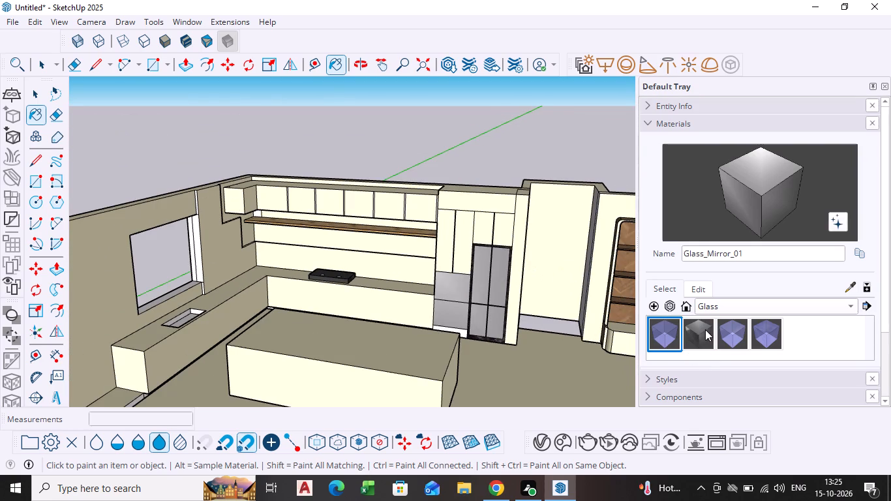
left_click(704, 328)
left_click(704, 328)
left_click(441, 296)
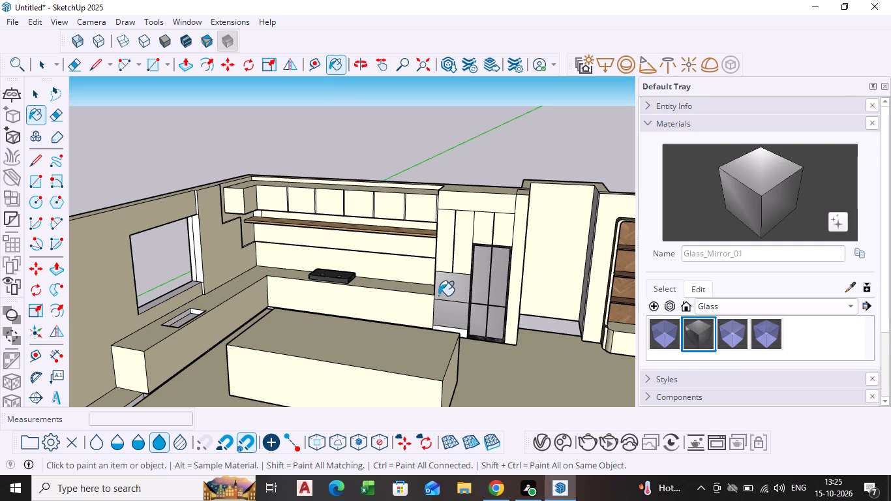
left_click(442, 311)
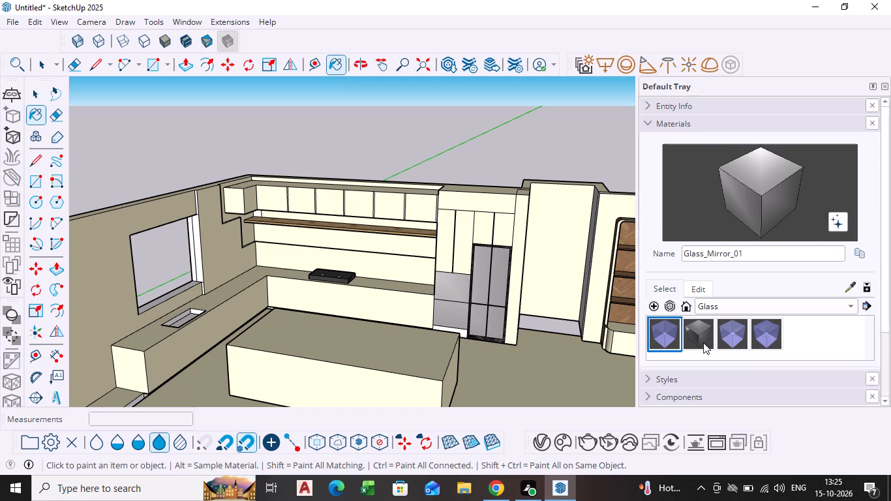
Paint the white base strips below the new mirror panels and below the back counter with the in-model material Generic#1.
scroll(457, 272, "down", 4)
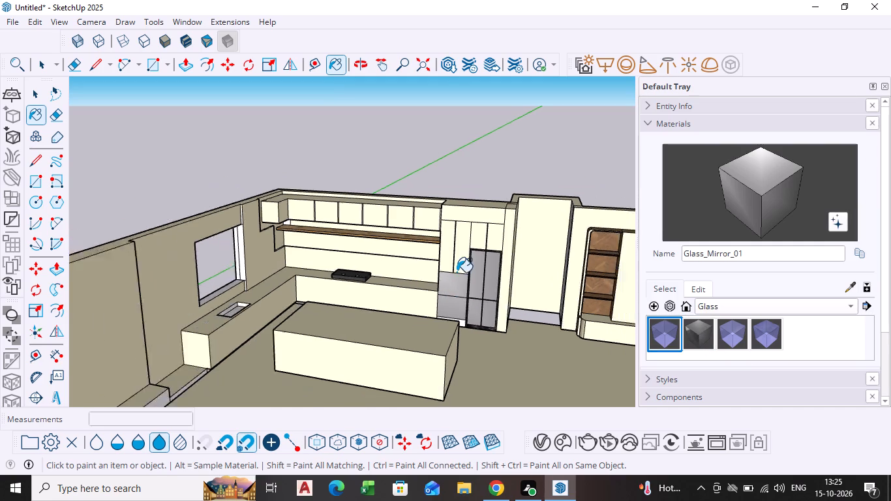
scroll(462, 286, "down", 3)
middle_click_drag(474, 309, 423, 304)
scroll(473, 309, "down", 4)
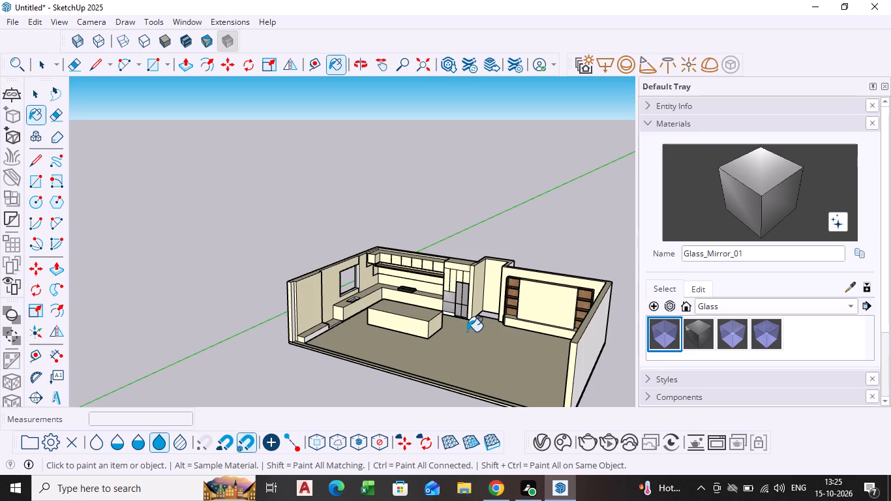
scroll(467, 331, "up", 8)
scroll(464, 342, "down", 4)
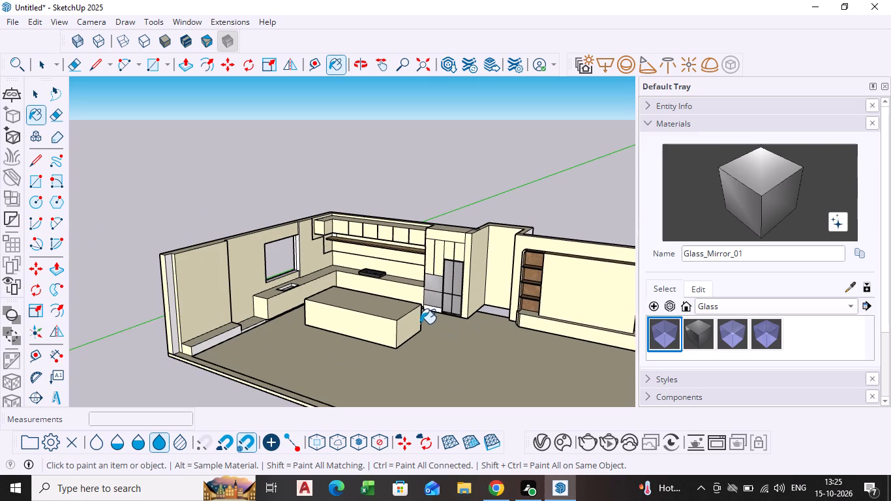
scroll(430, 309, "up", 4)
left_click(734, 311)
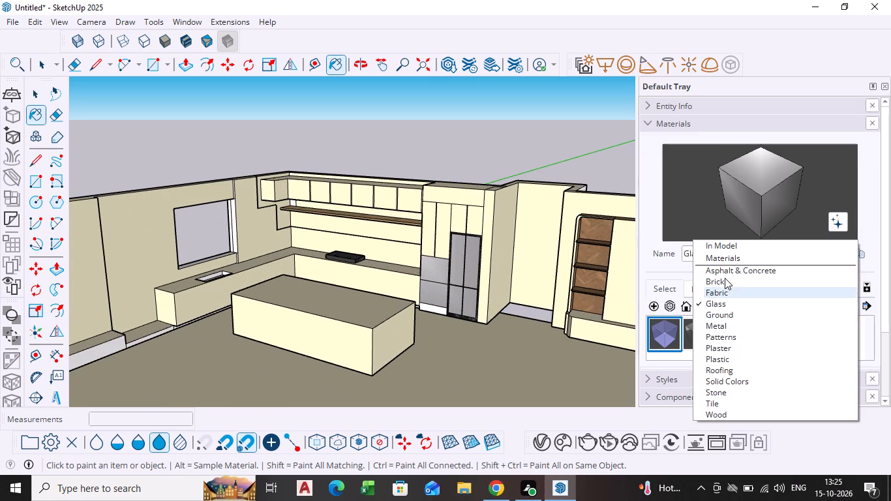
left_click(732, 247)
left_click(794, 338)
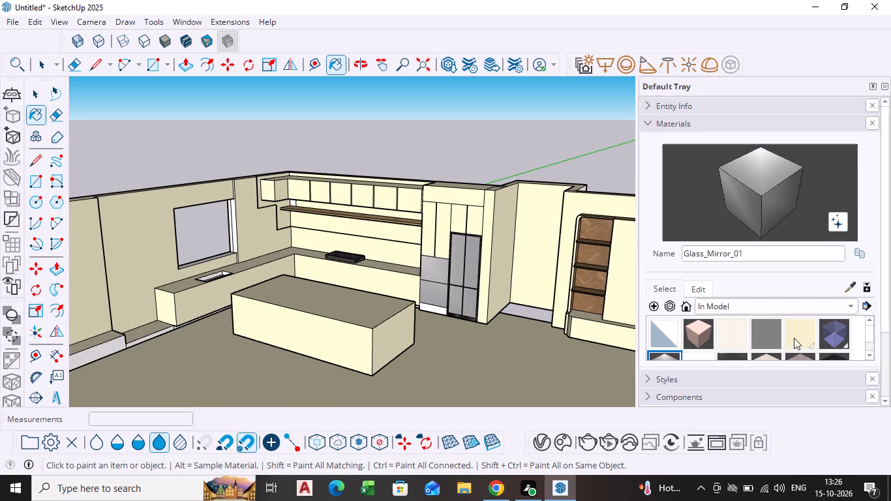
scroll(552, 318, "up", 4)
scroll(372, 312, "up", 4)
left_click(383, 305)
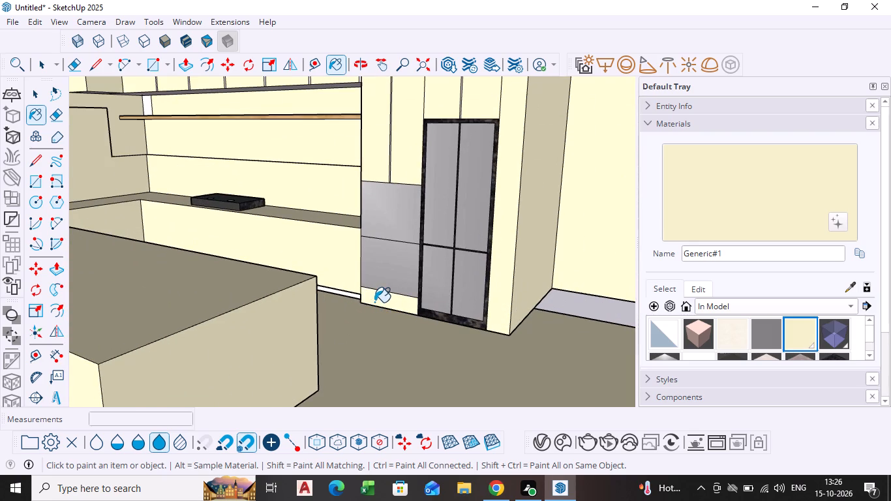
scroll(326, 295, "up", 5)
left_click(340, 290)
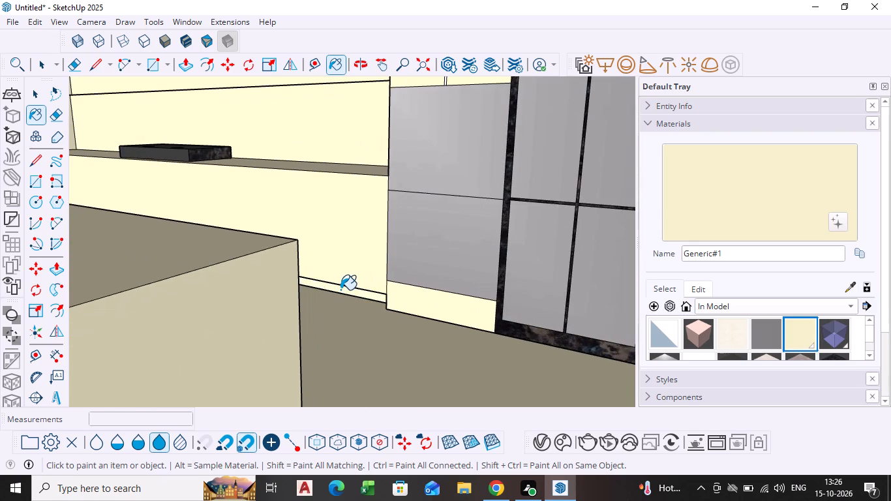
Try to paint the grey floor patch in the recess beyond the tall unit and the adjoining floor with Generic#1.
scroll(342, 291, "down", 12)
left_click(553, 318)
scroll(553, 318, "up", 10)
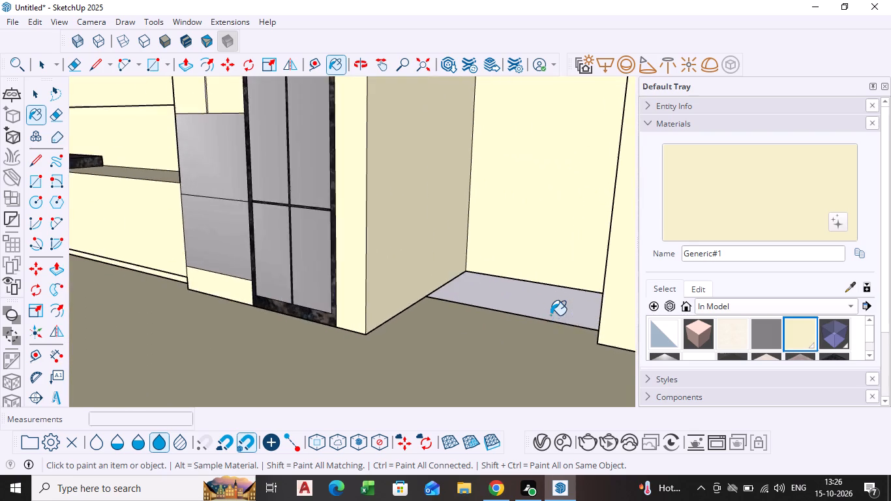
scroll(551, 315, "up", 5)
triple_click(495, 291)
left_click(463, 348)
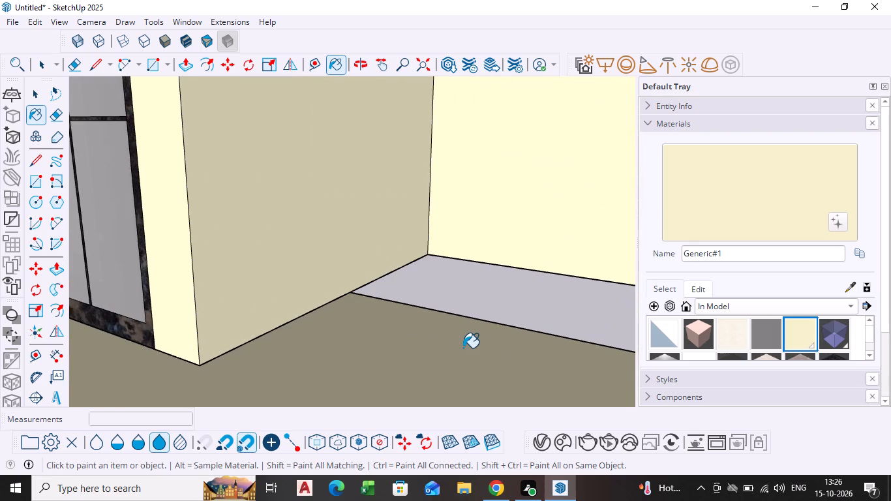
Render an elevated view of the whole kitchen and living room with V-Ray and review the rendered image.
scroll(463, 348, "down", 20)
scroll(463, 348, "down", 10)
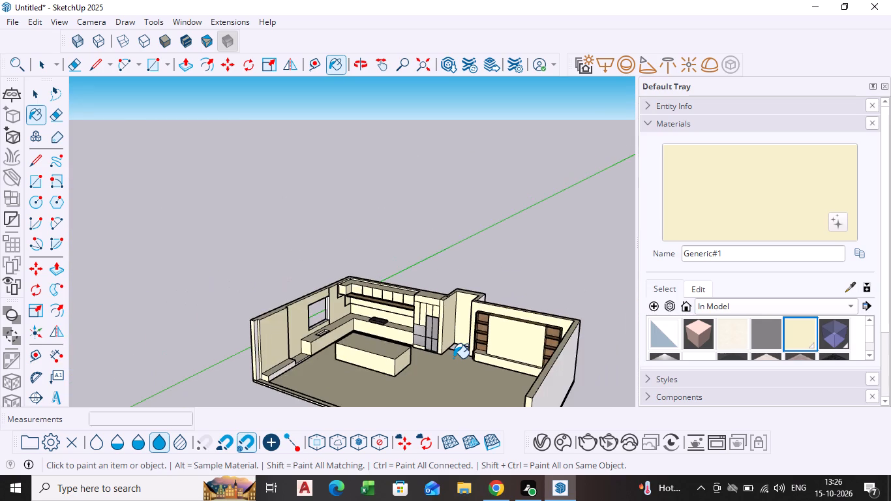
scroll(453, 358, "down", 1)
middle_click_drag(453, 358, 540, 336)
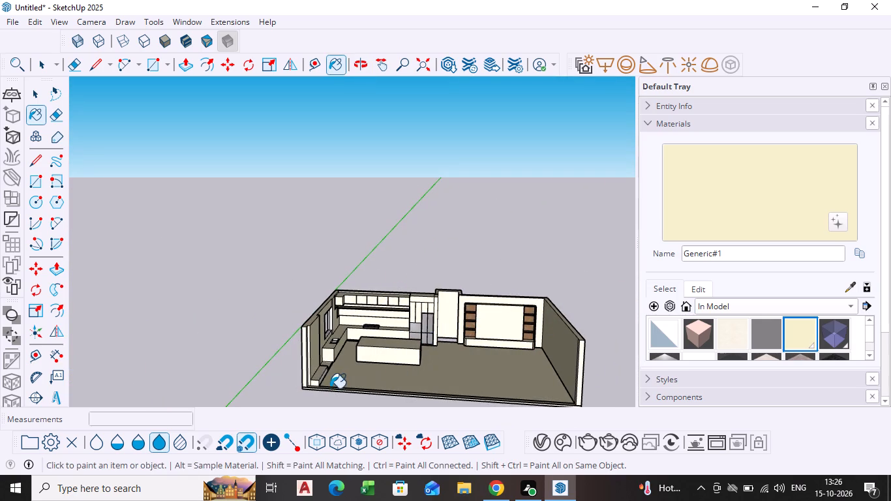
scroll(420, 382, "down", 1)
middle_click_drag(420, 382, 436, 433)
scroll(415, 365, "up", 3)
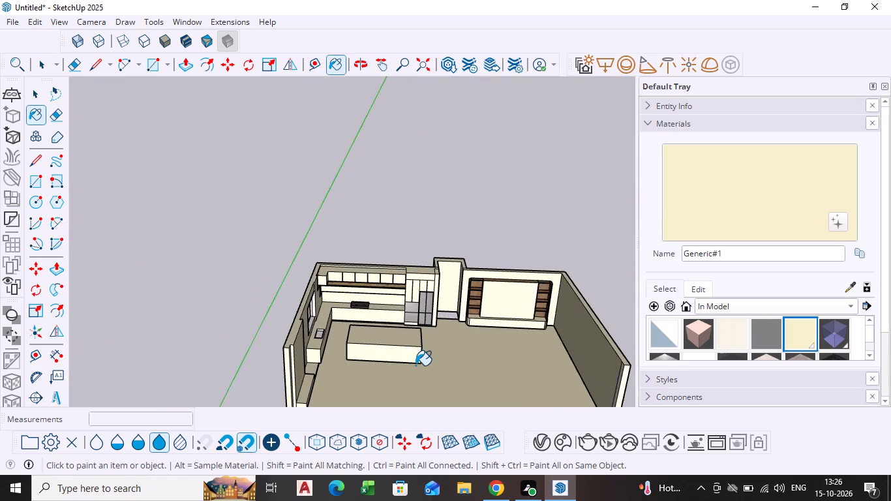
scroll(415, 365, "up", 2)
middle_click_drag(415, 365, 397, 300, "shift")
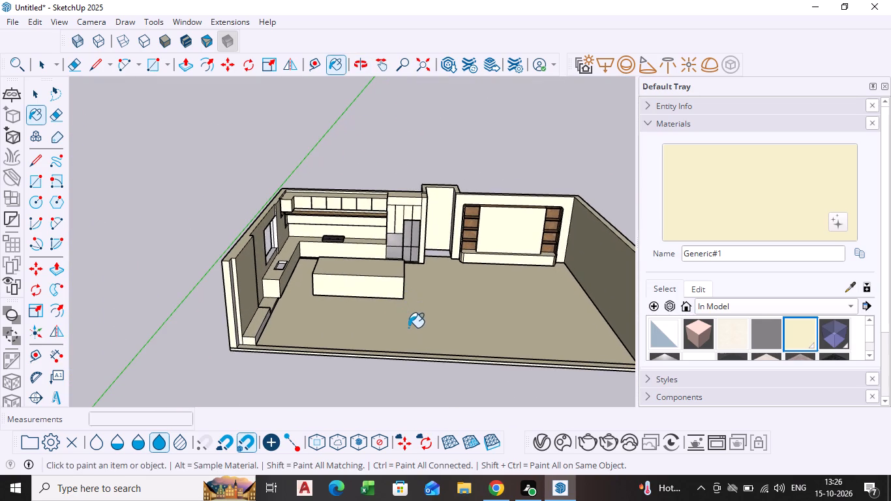
left_click(590, 450)
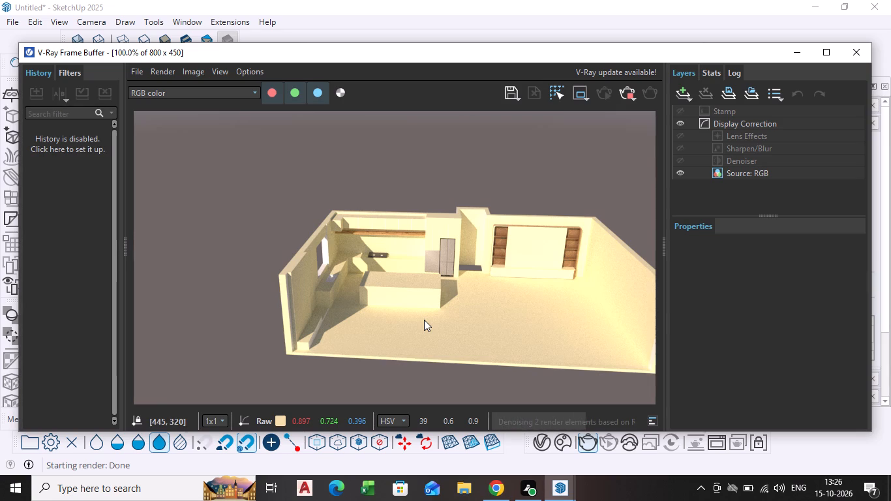
scroll(461, 324, "down", 2)
scroll(473, 313, "up", 2)
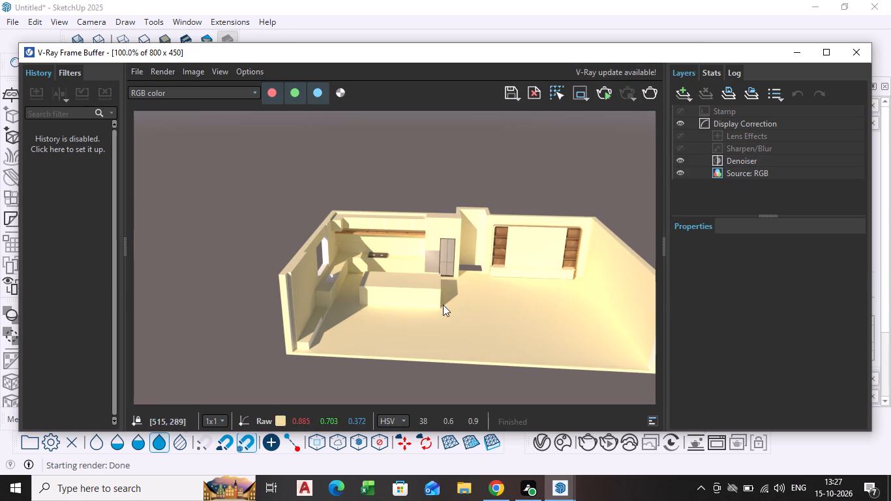
left_click(853, 53)
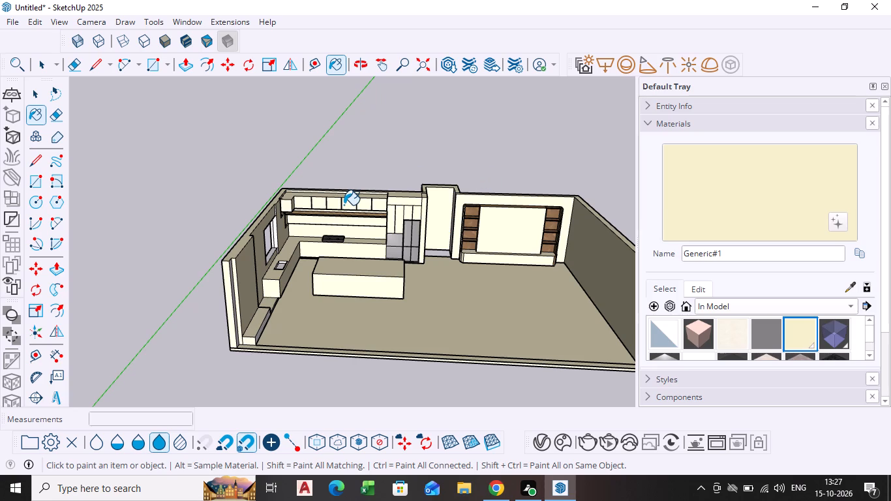
Leave the Paint Bucket tool and search the 3D Warehouse models for "HIGH CHAIRS".
key("space")
scroll(342, 161, "down", 3)
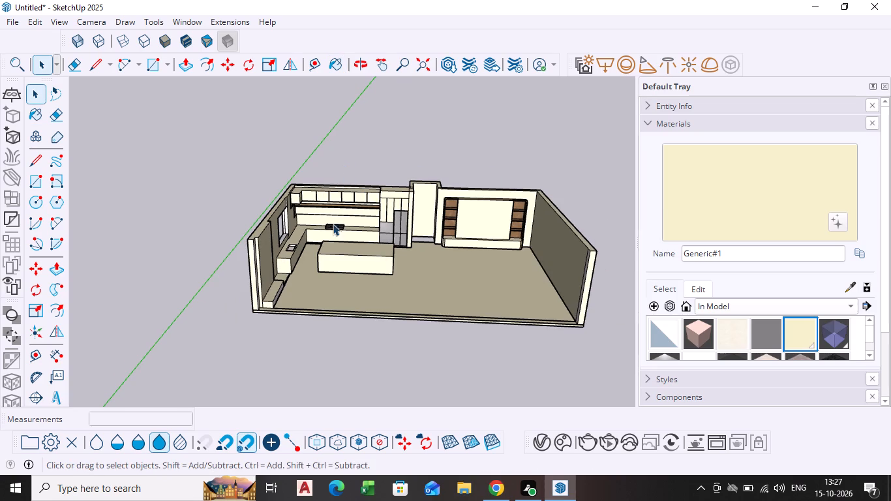
scroll(286, 227, "down", 3)
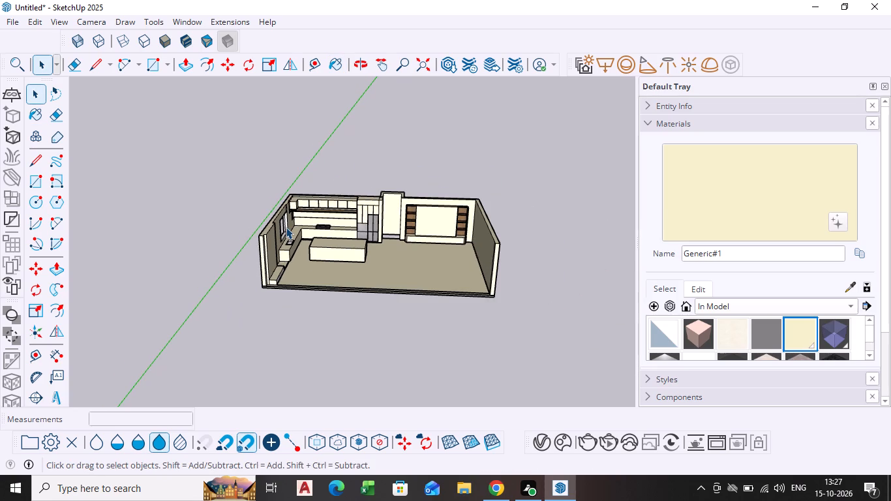
middle_click_drag(286, 226, 387, 215, "shift")
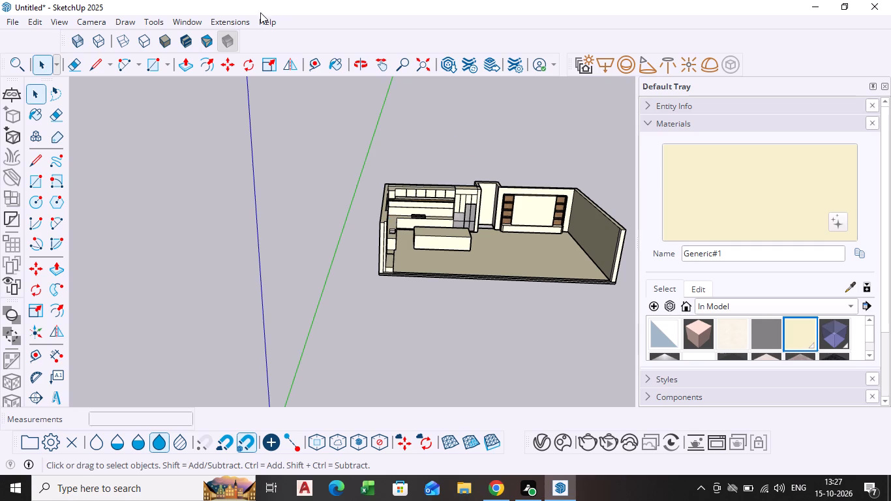
left_click(188, 23)
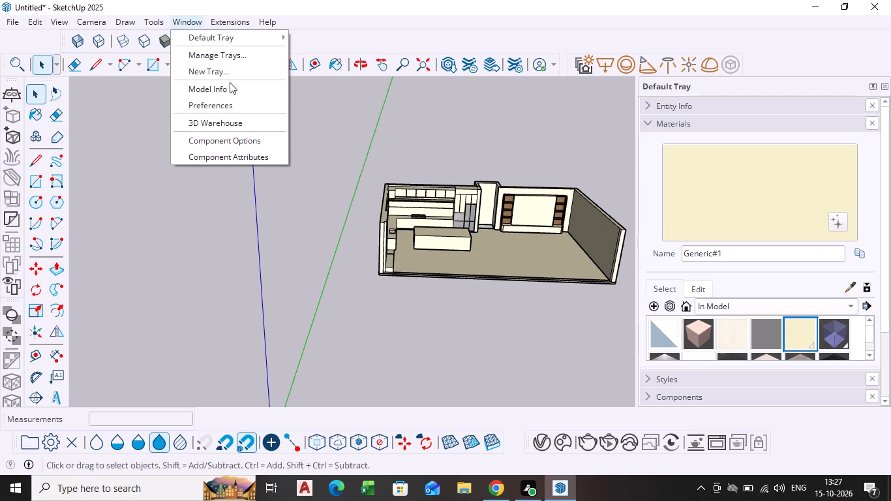
left_click(230, 130)
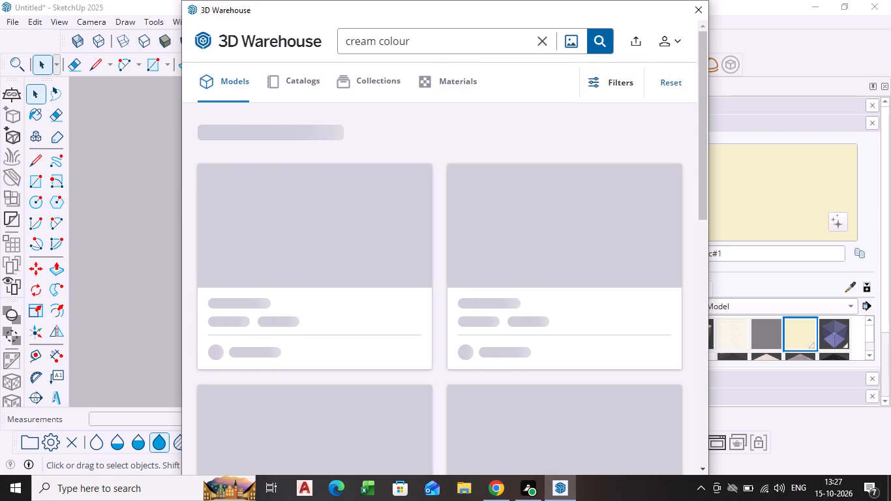
left_click(529, 35)
left_click(471, 42)
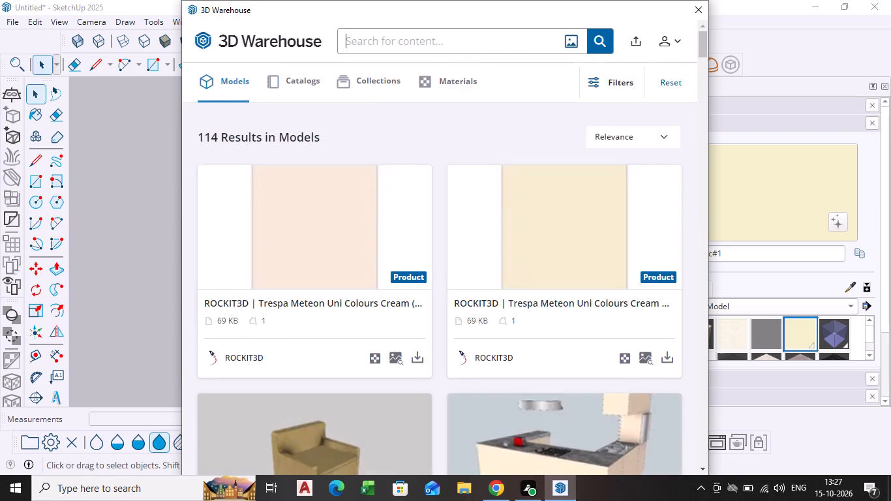
type("HO")
key("BackSpace")
type("IGH CHAIRS")
key("Return")
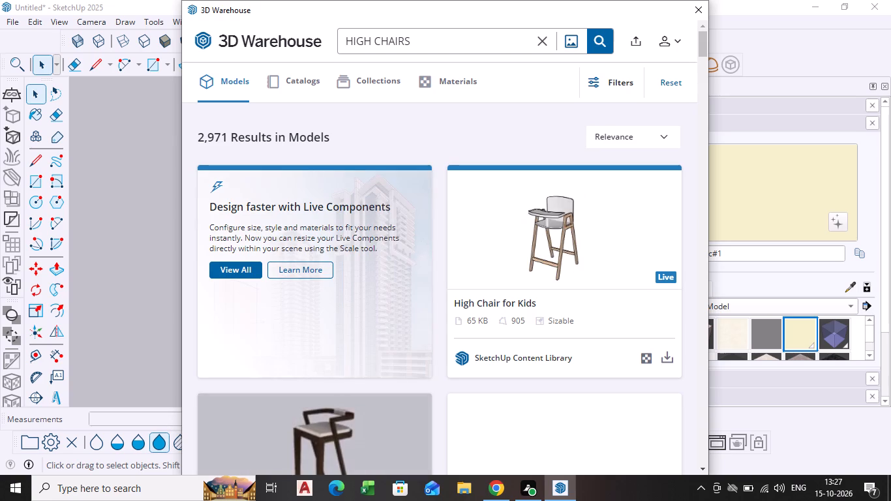
Browse the high chair models in the 3D Warehouse results, comparing their styles for one that suits the kitchen island.
scroll(492, 309, "down", 2)
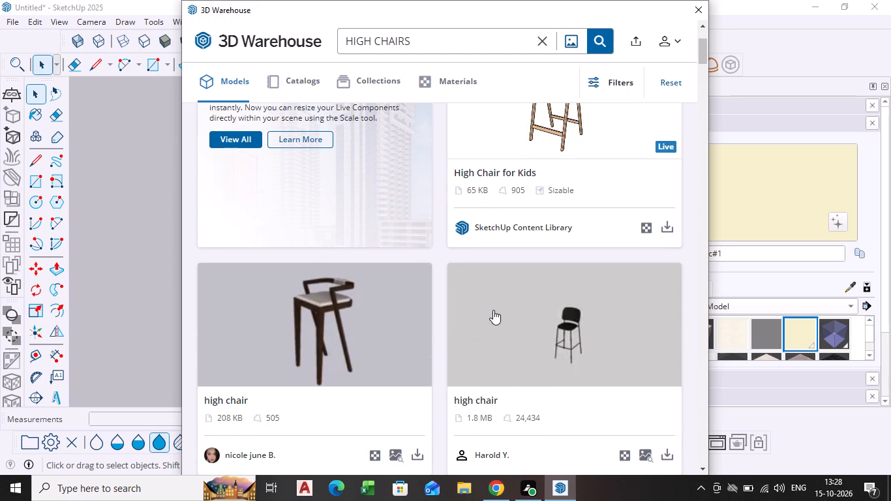
scroll(492, 319, "down", 1)
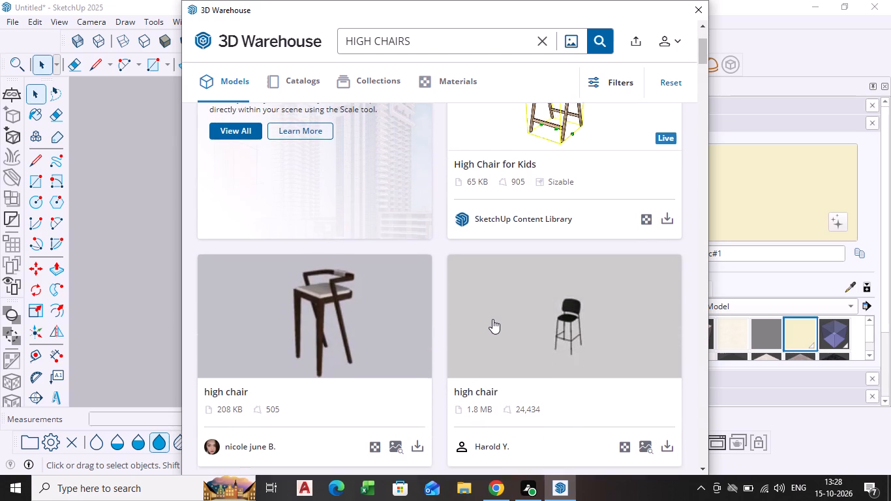
scroll(492, 319, "down", 1)
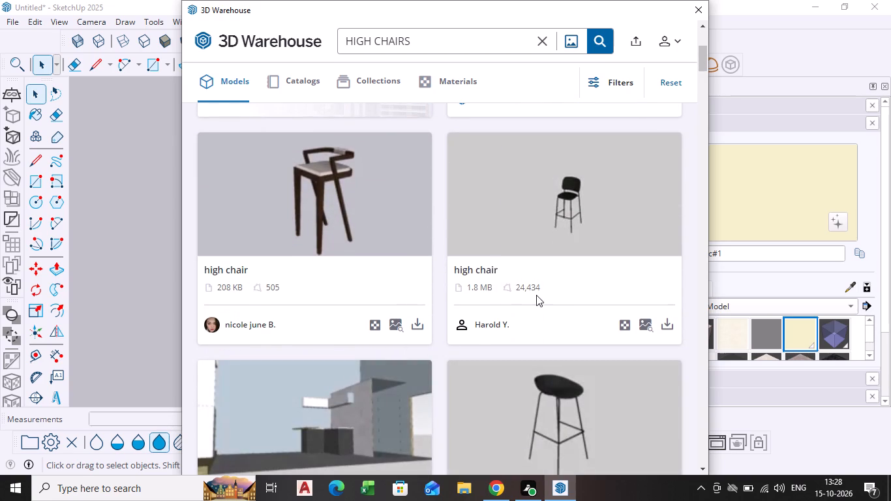
scroll(534, 296, "down", 4)
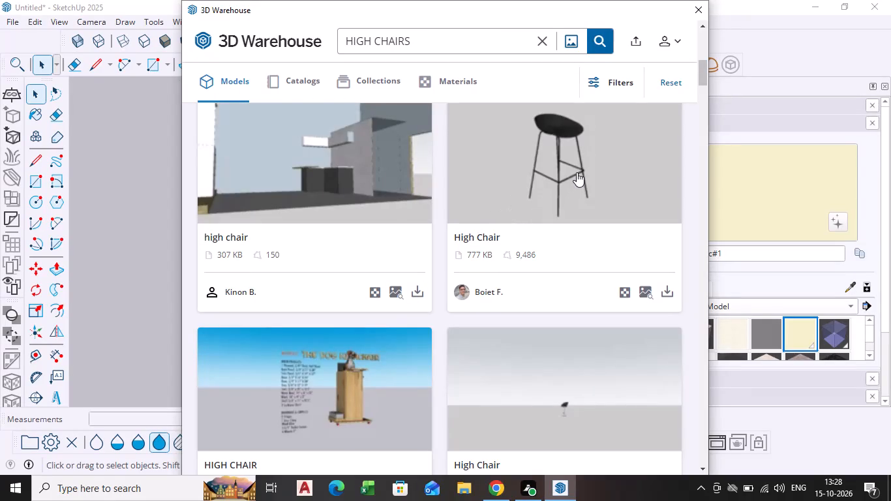
scroll(267, 297, "up", 4)
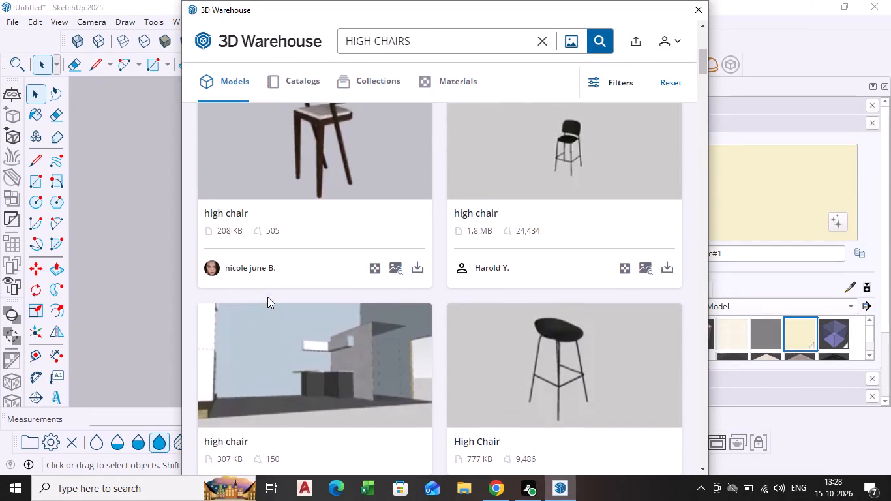
scroll(267, 297, "up", 3)
scroll(267, 297, "down", 1)
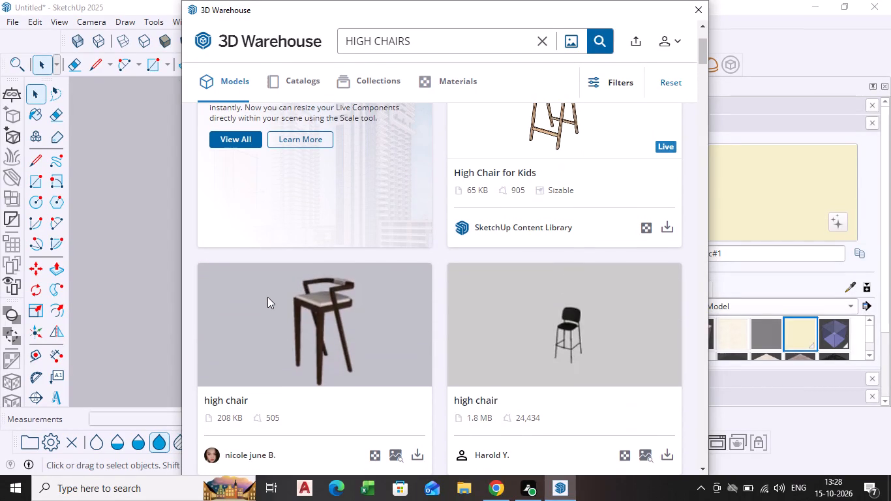
scroll(267, 297, "down", 3)
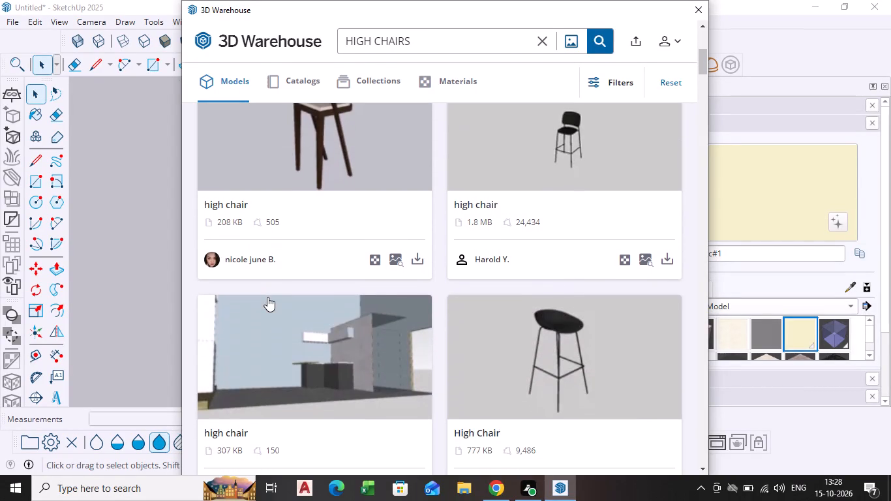
scroll(545, 265, "down", 3)
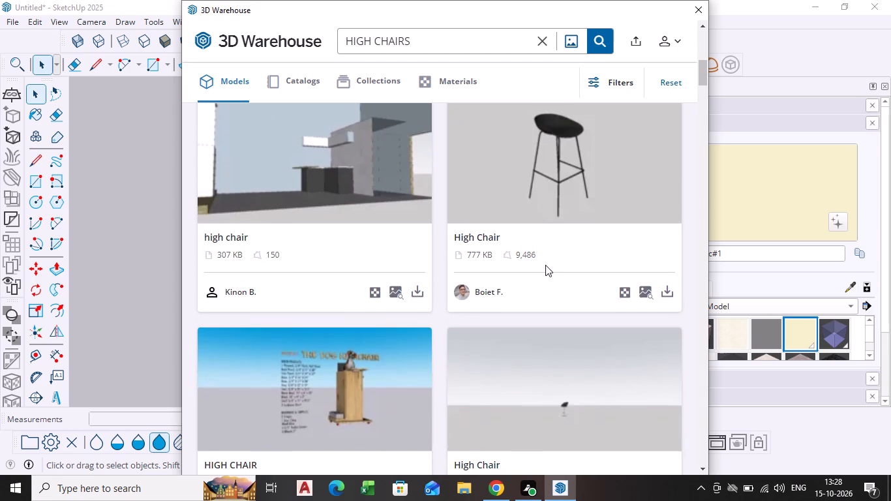
scroll(545, 265, "down", 6)
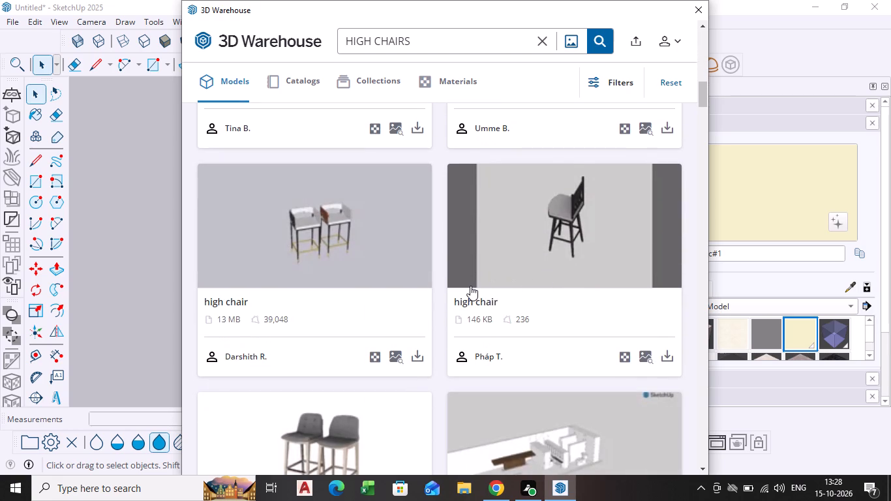
scroll(547, 275, "down", 4)
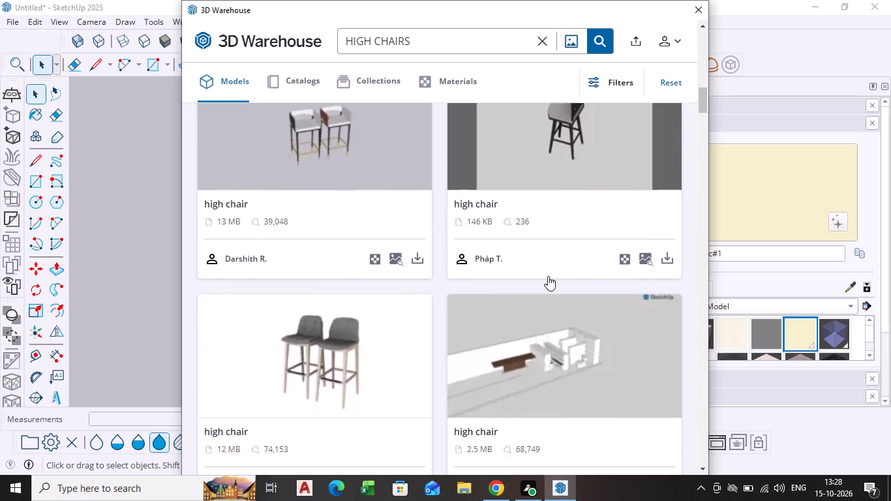
scroll(548, 276, "down", 4)
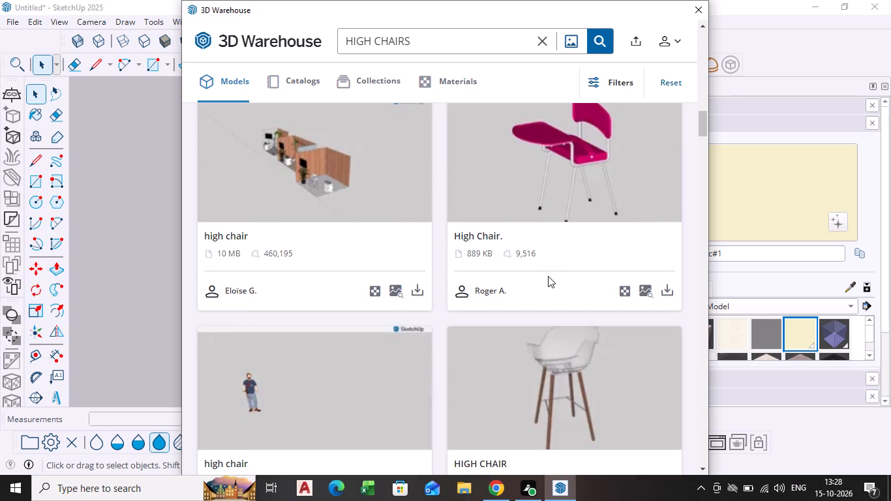
scroll(548, 276, "up", 9)
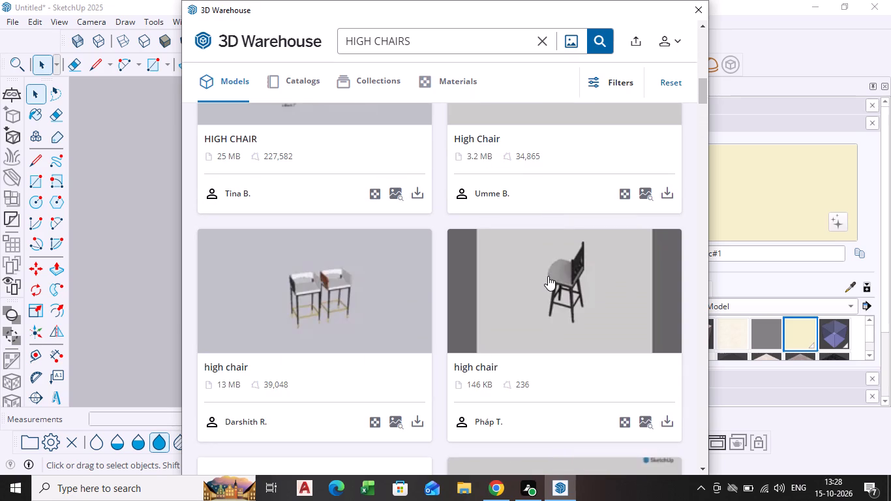
scroll(566, 242, "up", 4)
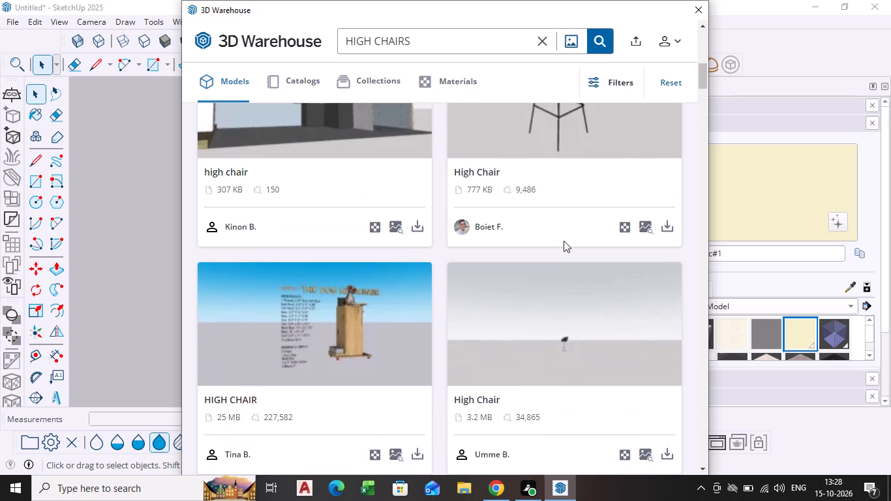
scroll(558, 268, "up", 3)
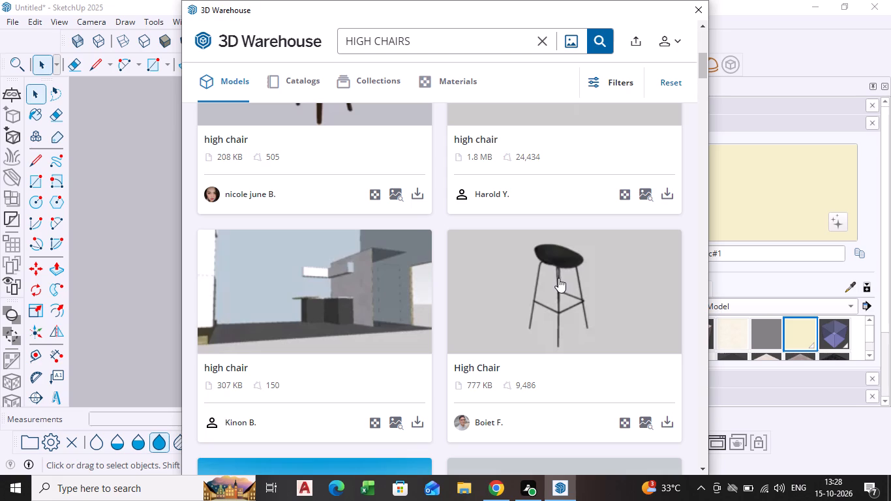
scroll(562, 274, "up", 8)
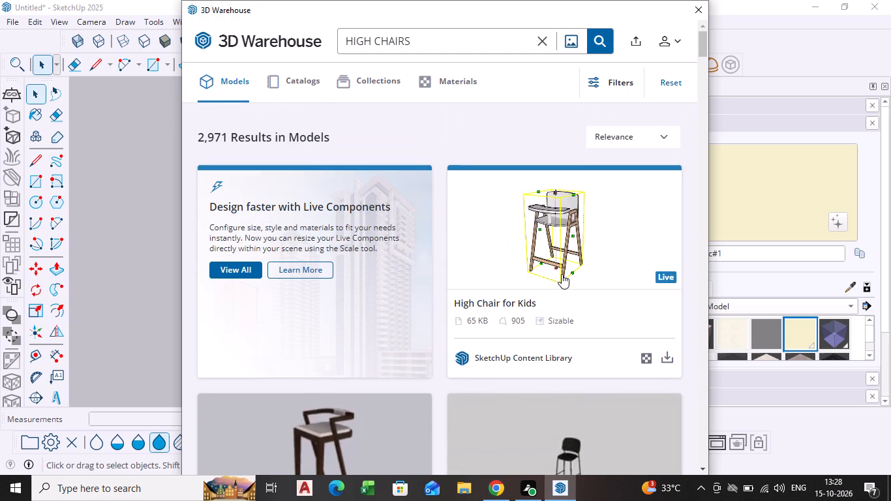
scroll(562, 274, "down", 4)
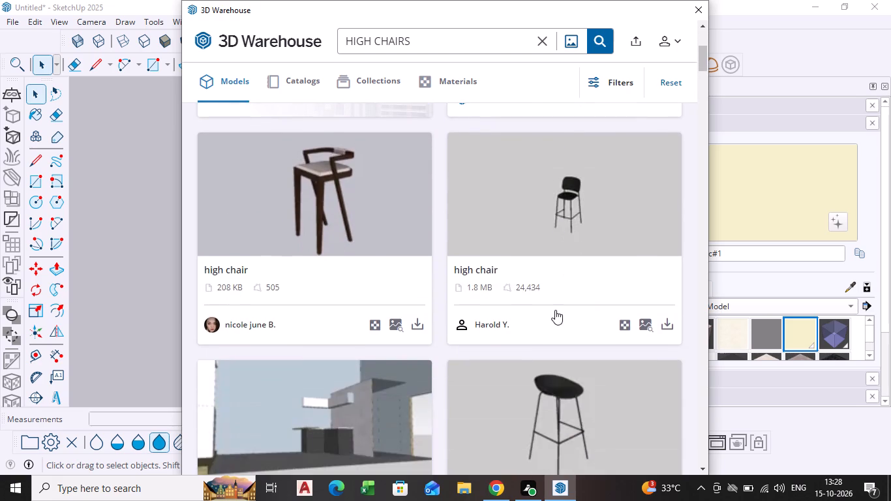
scroll(555, 310, "down", 10)
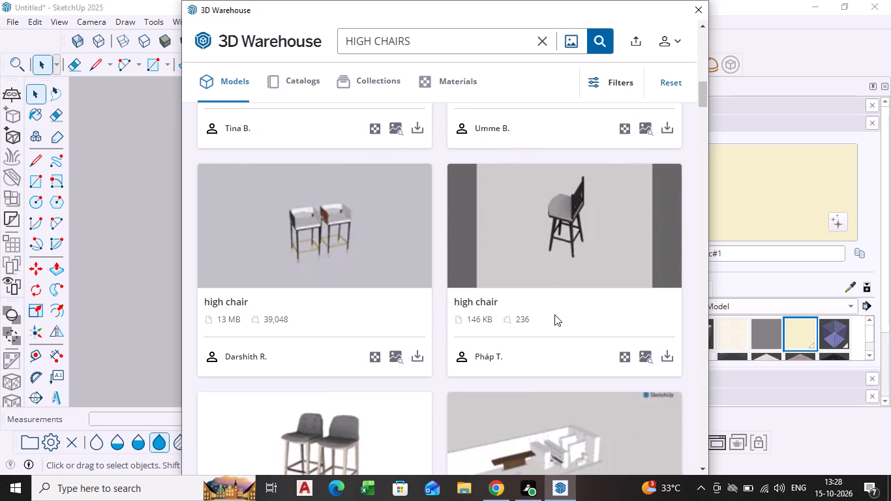
scroll(554, 314, "down", 7)
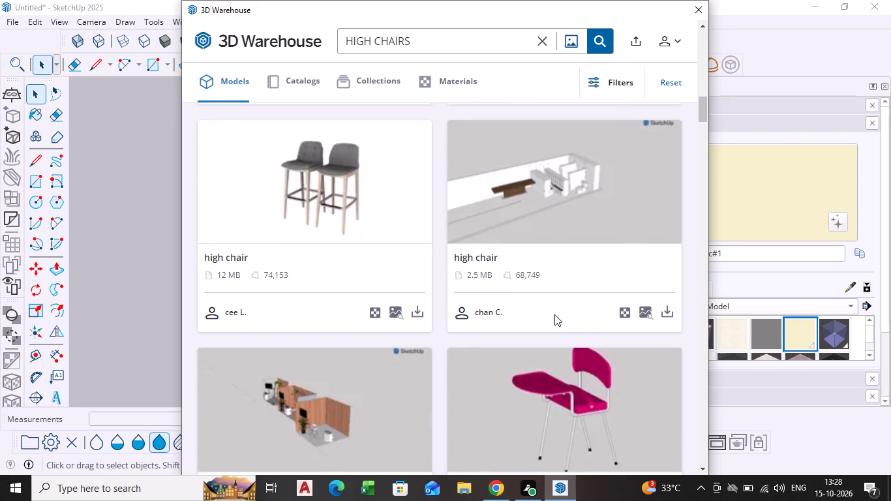
scroll(554, 314, "down", 4)
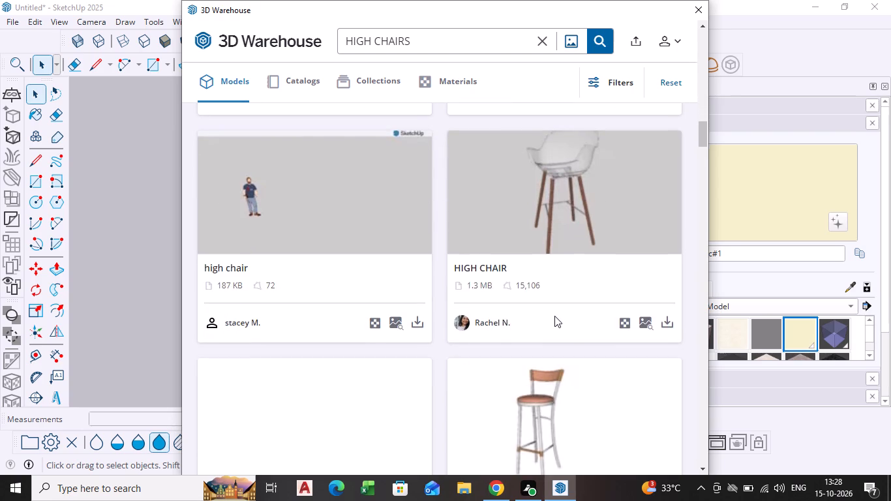
scroll(554, 316, "down", 6)
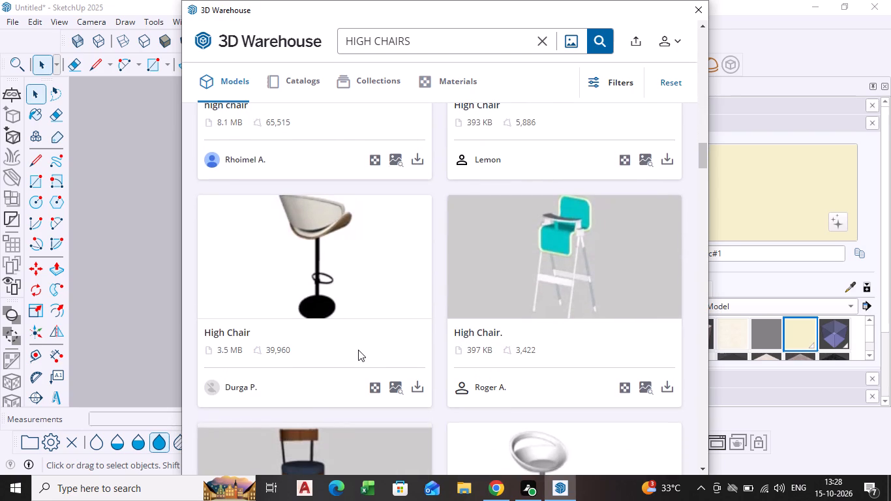
scroll(401, 299, "down", 4)
scroll(462, 277, "down", 3)
scroll(472, 290, "up", 4)
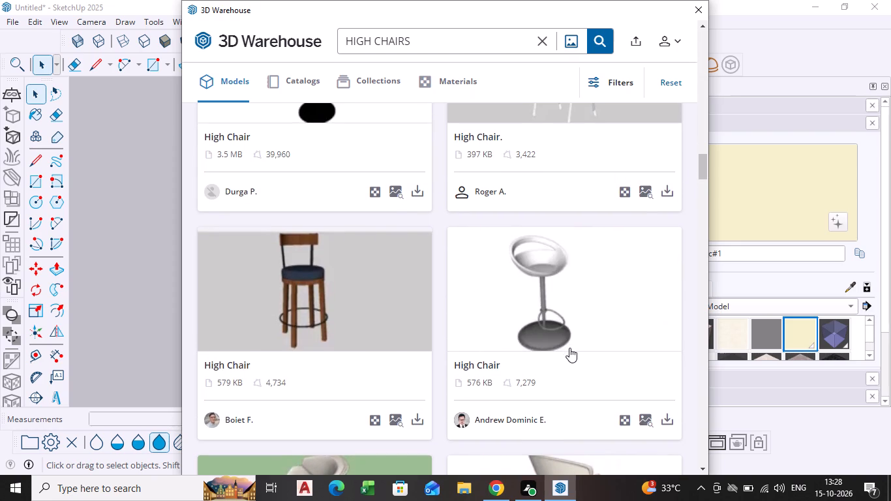
scroll(571, 349, "down", 6)
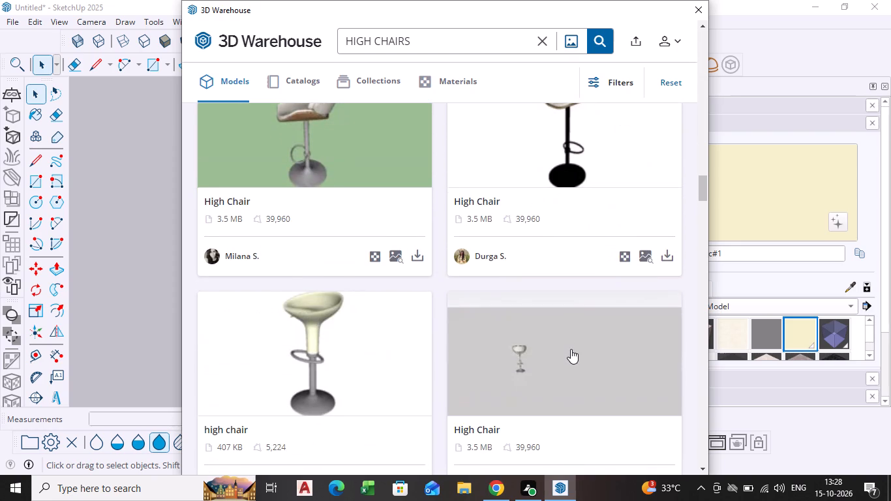
scroll(453, 347, "down", 4)
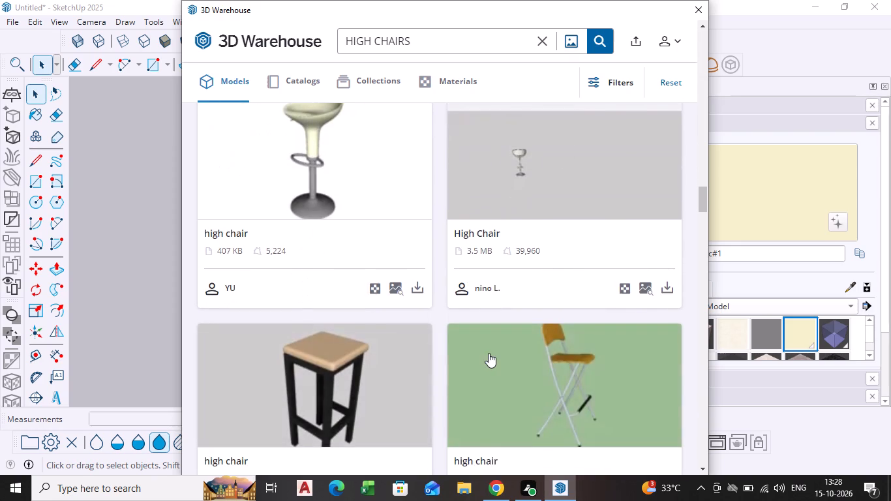
scroll(489, 353, "down", 4)
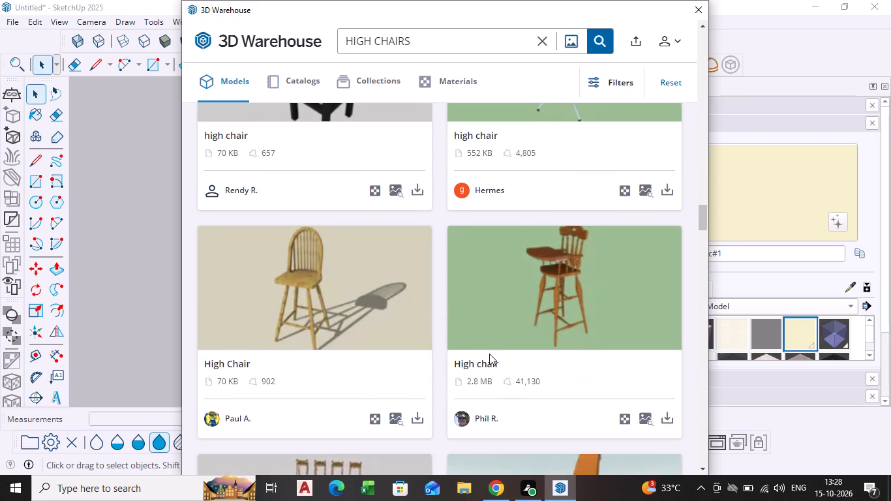
scroll(489, 354, "down", 7)
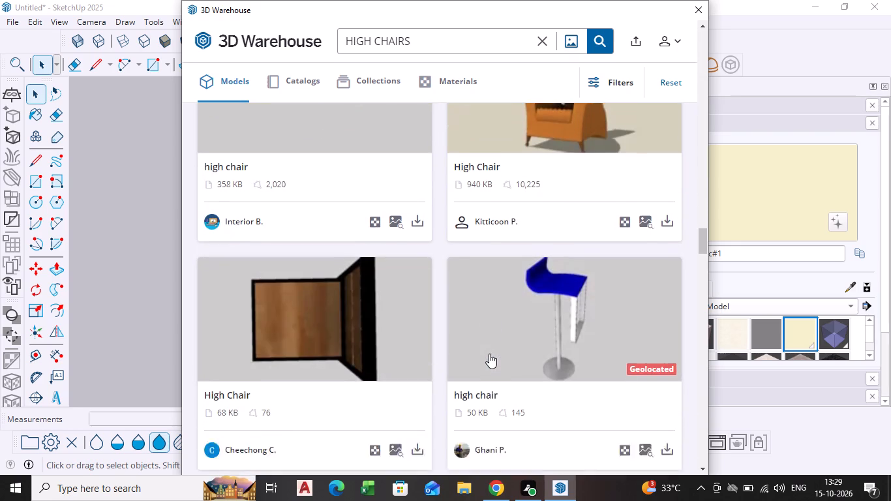
scroll(504, 357, "down", 4)
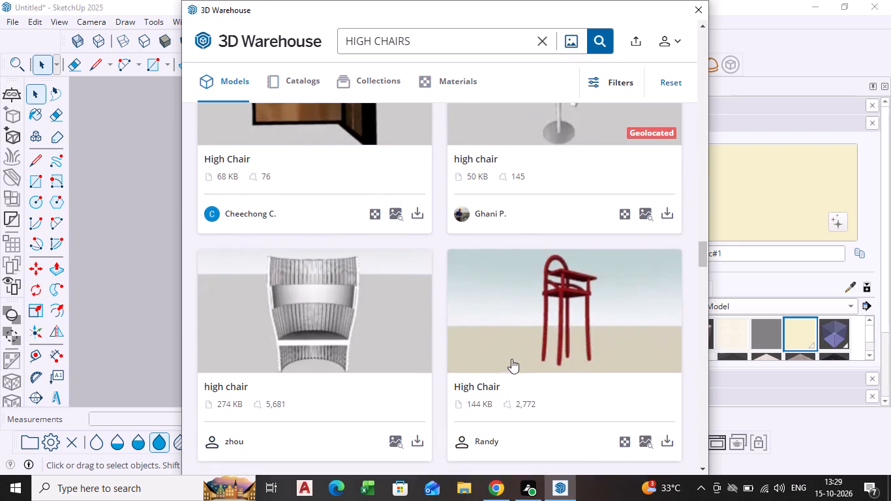
scroll(511, 359, "down", 1)
scroll(464, 307, "down", 3)
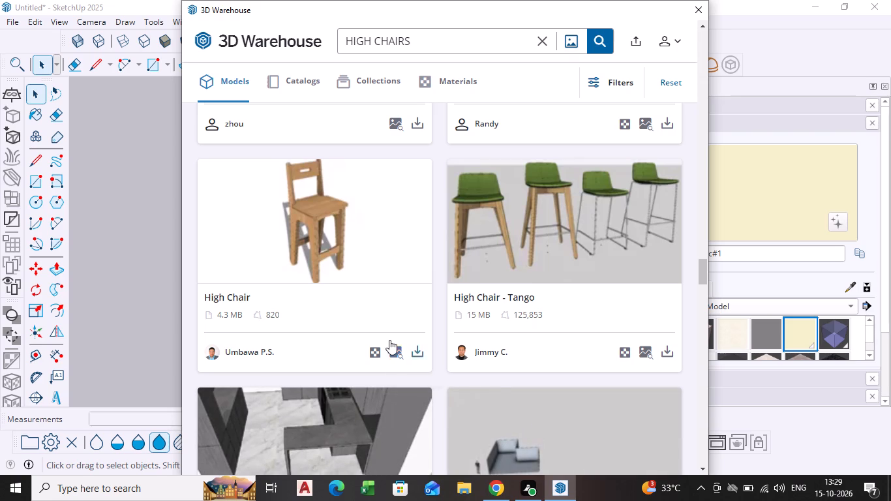
scroll(389, 340, "down", 3)
scroll(445, 335, "down", 2)
scroll(549, 360, "down", 3)
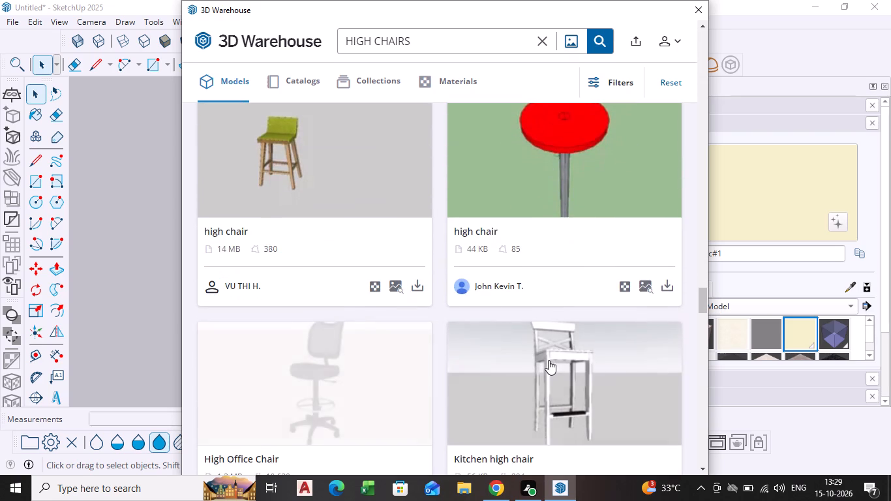
Browse the remaining high chair models to the end of the loaded 3D Warehouse results, comparing their styles for the kitchen island.
scroll(549, 360, "down", 5)
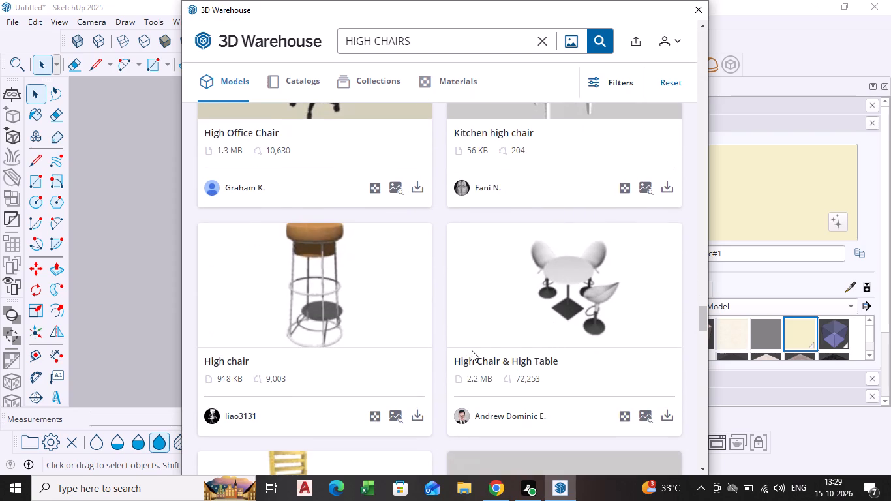
scroll(485, 352, "down", 3)
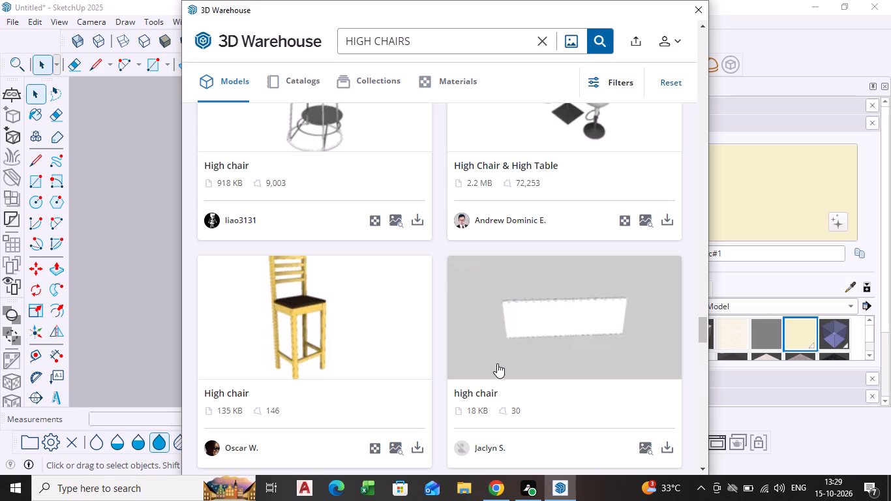
scroll(524, 346, "down", 3)
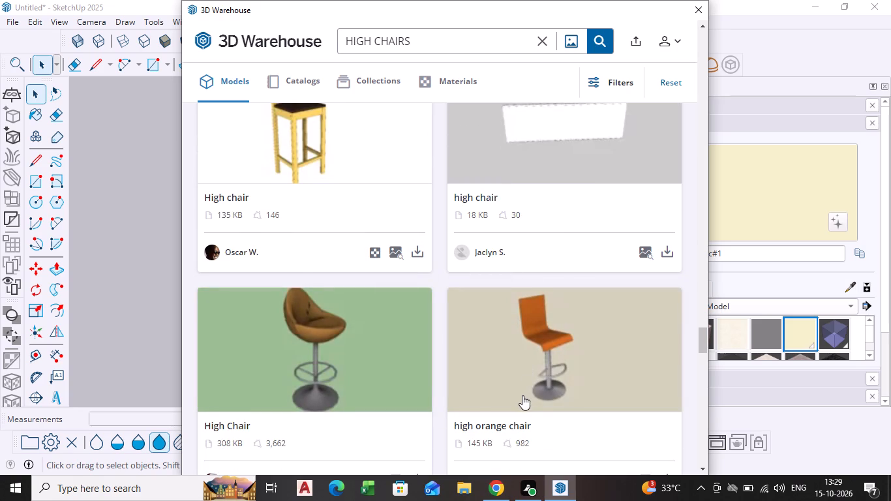
scroll(522, 395, "down", 6)
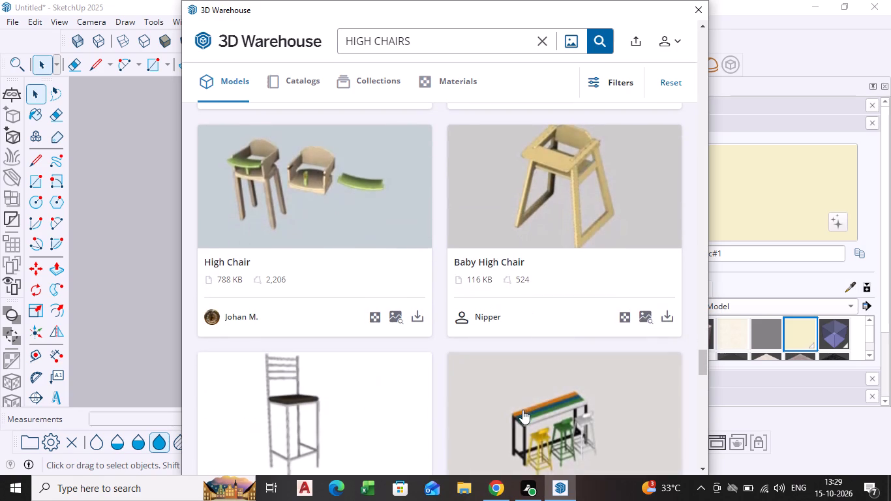
scroll(522, 415, "down", 4)
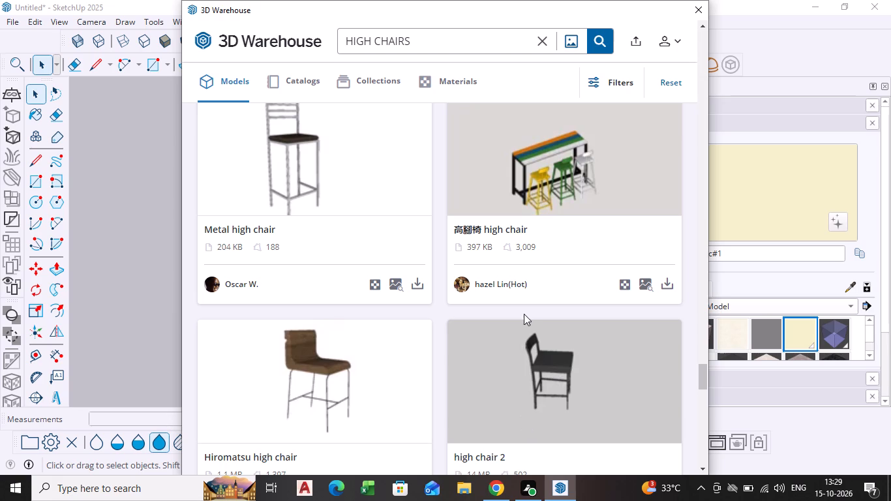
scroll(524, 313, "up", 1)
scroll(524, 313, "down", 14)
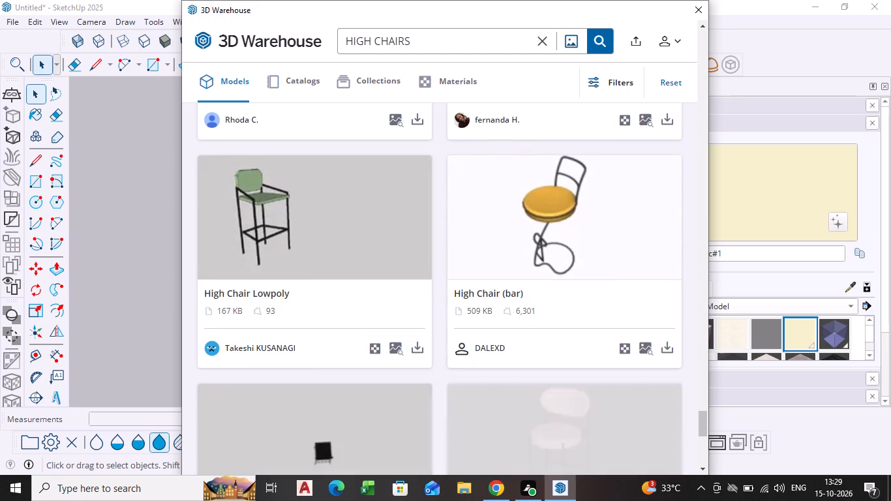
scroll(526, 318, "down", 6)
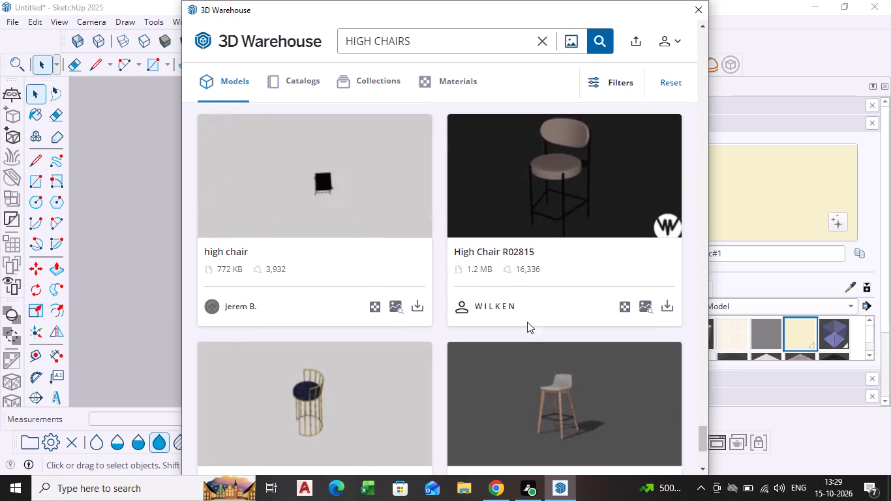
scroll(527, 322, "down", 1)
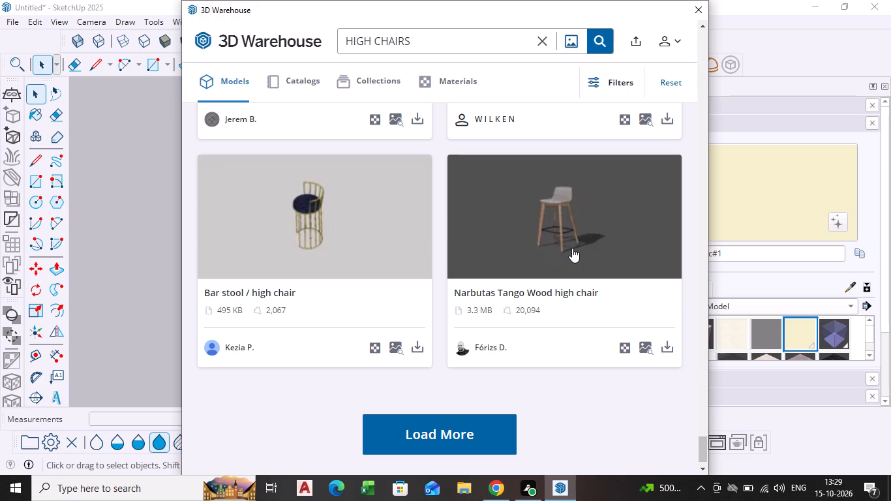
Go back through the earlier high chair results and look again for a simple stool that suits the island.
scroll(578, 249, "up", 20)
scroll(578, 249, "up", 3)
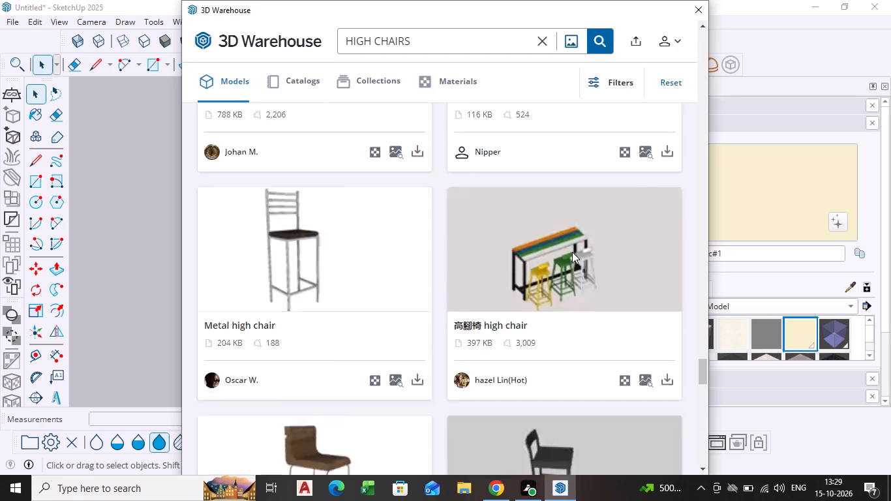
scroll(572, 252, "up", 19)
scroll(572, 252, "up", 4)
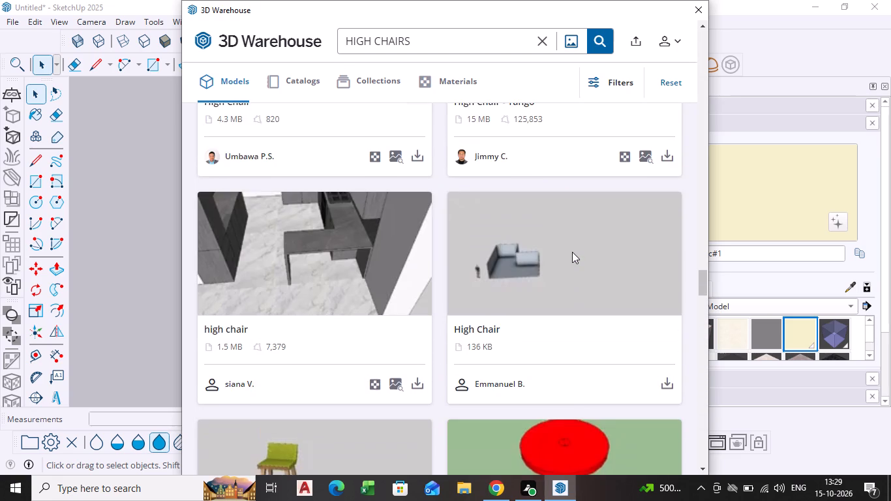
scroll(572, 252, "up", 15)
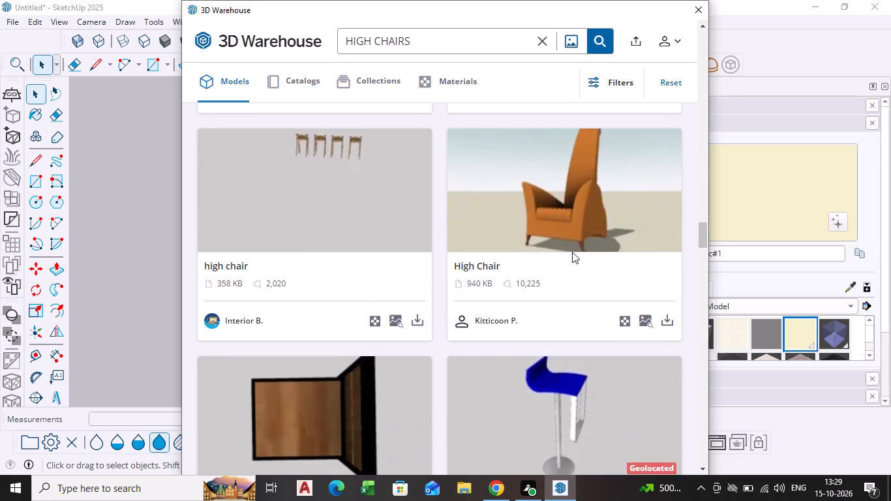
scroll(572, 252, "up", 15)
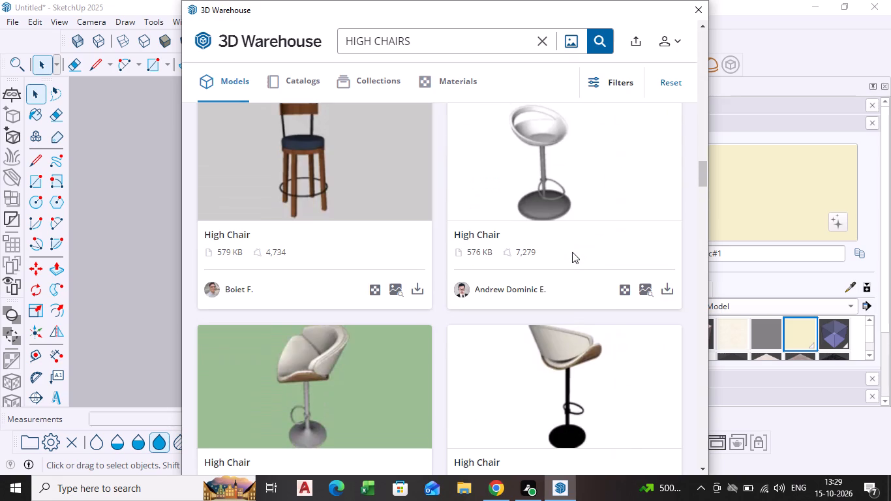
scroll(572, 252, "up", 3)
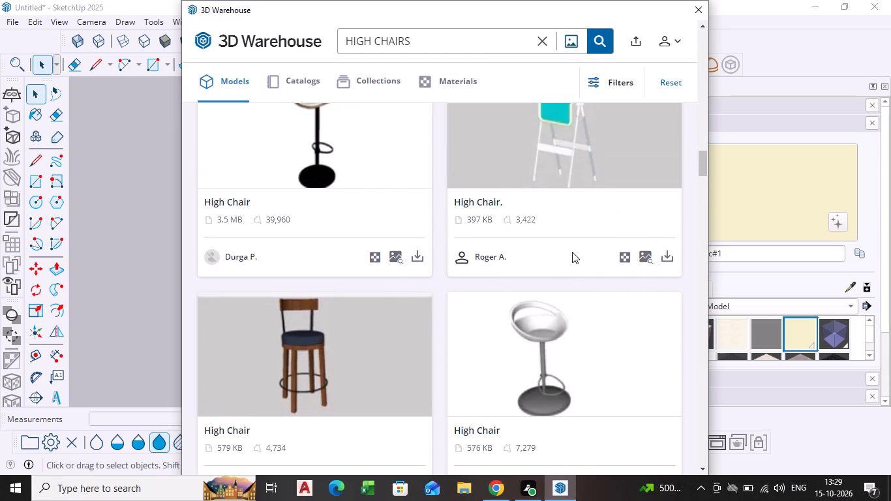
scroll(572, 252, "up", 10)
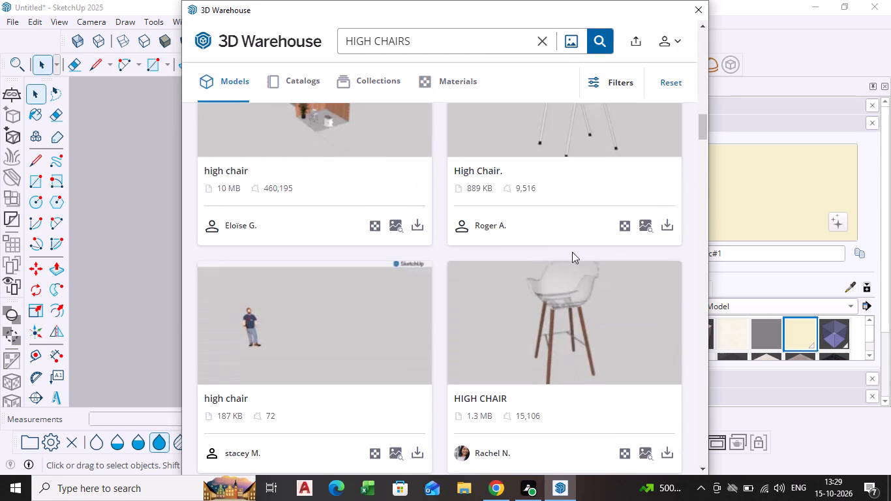
scroll(572, 252, "up", 9)
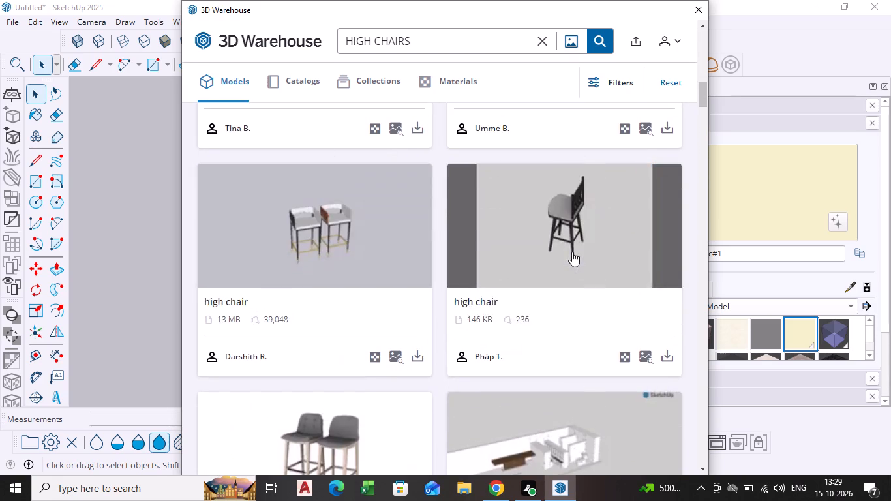
scroll(572, 252, "up", 3)
scroll(453, 358, "up", 7)
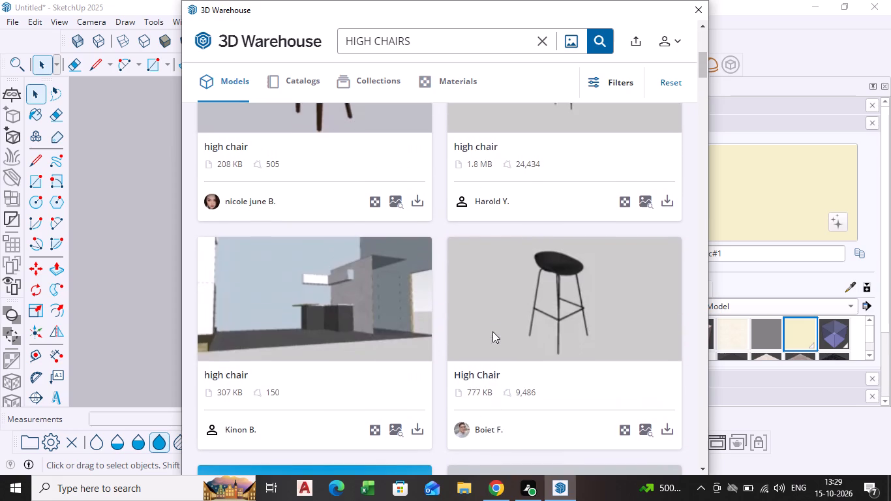
Load the 777 KB black High Chair with thin metal legs directly into the model and place it by the kitchen island.
scroll(505, 335, "down", 3)
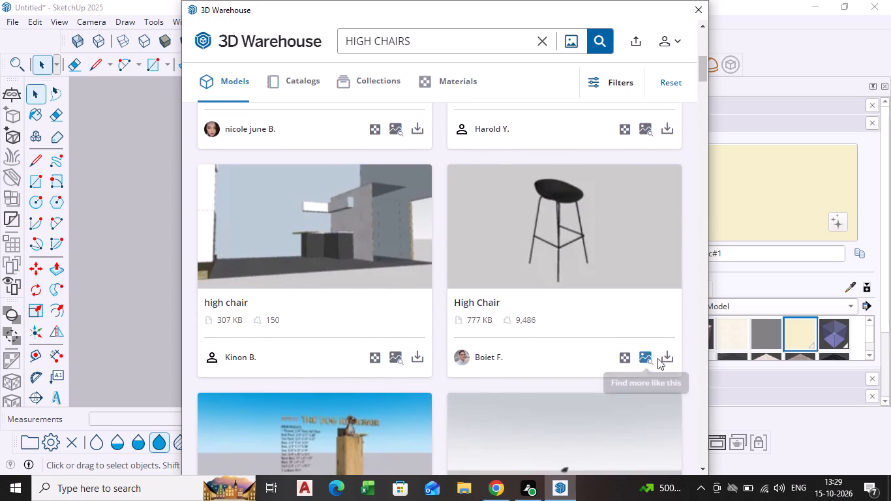
left_click(668, 358)
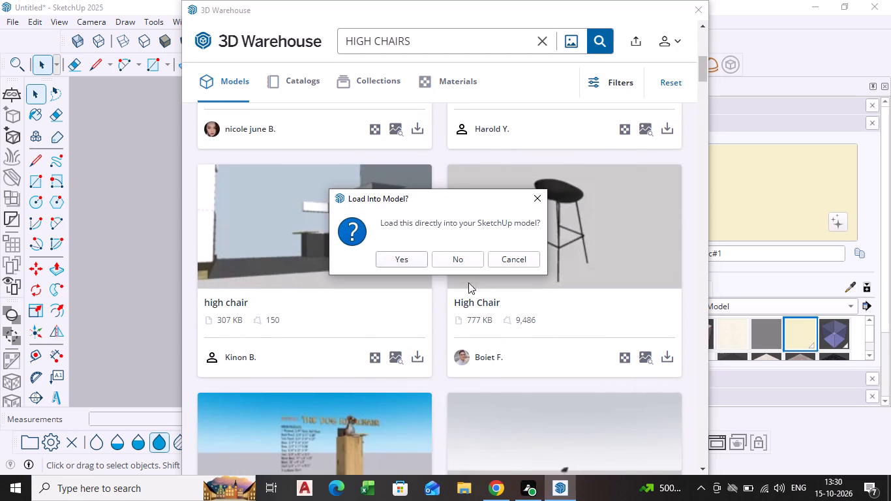
left_click(400, 258)
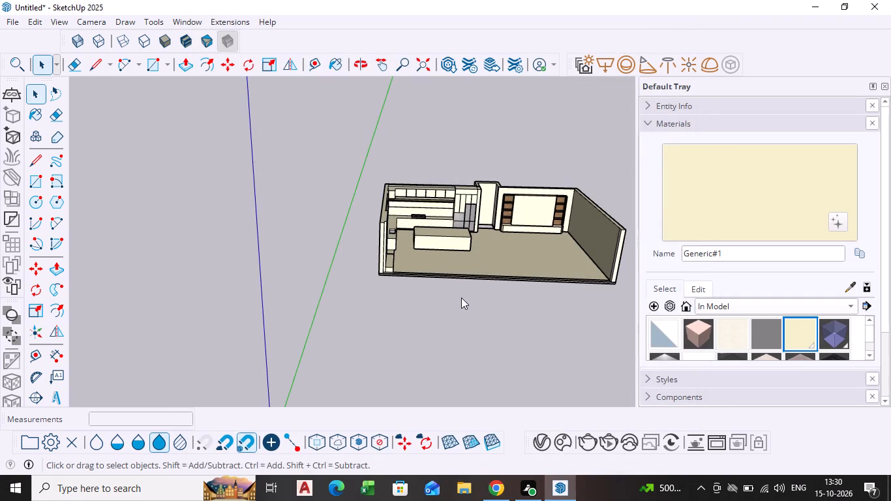
scroll(438, 234, "up", 19)
scroll(430, 250, "up", 2)
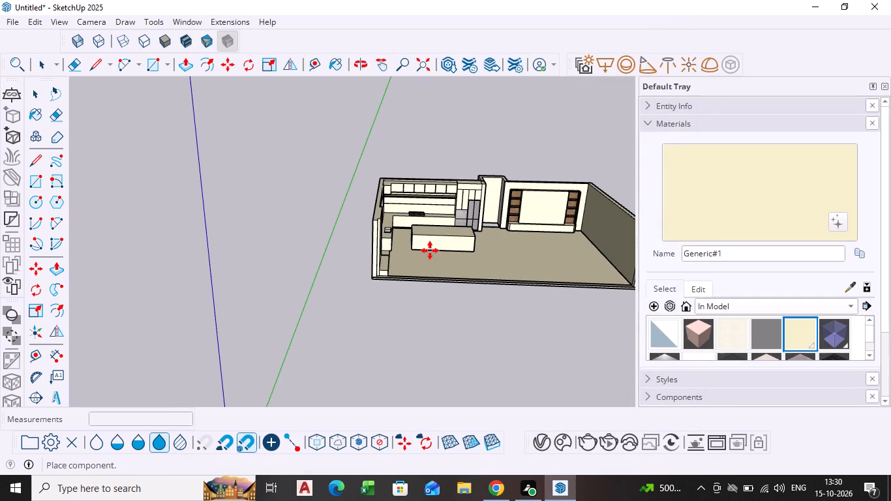
scroll(430, 250, "up", 14)
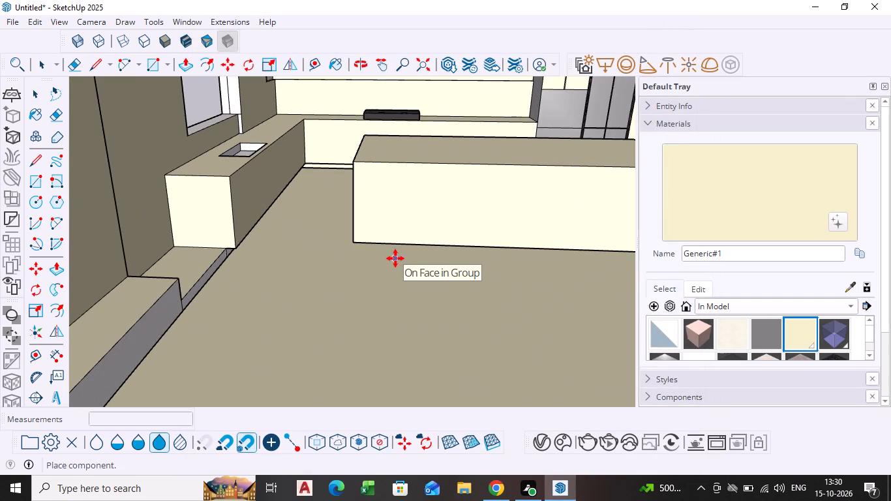
left_click(395, 258)
Move the inserted high chair about 60' 9" onto the open ground outside the room.
scroll(437, 243, "down", 18)
scroll(498, 257, "down", 5)
middle_click_drag(497, 264, 447, 364)
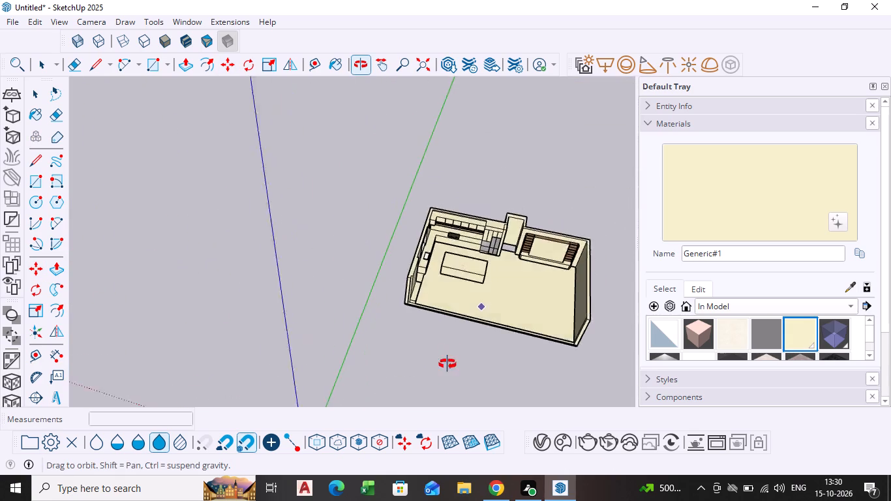
middle_click_drag(447, 364, 368, 402)
scroll(368, 402, "down", 1)
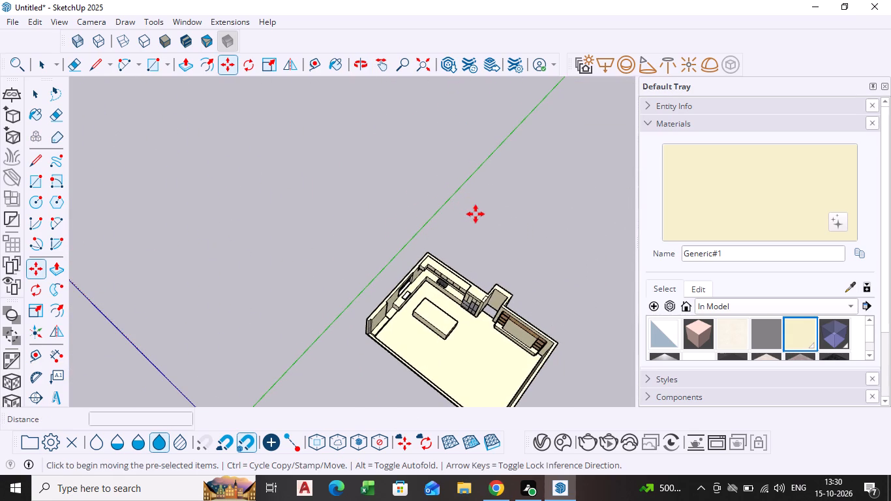
left_click(481, 220)
scroll(487, 224, "up", 5)
scroll(487, 224, "down", 13)
scroll(487, 294, "down", 6)
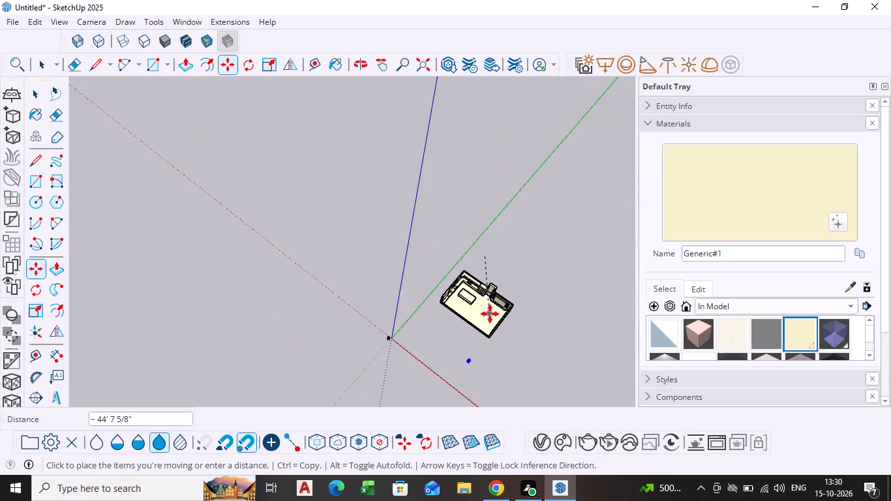
left_click(553, 305)
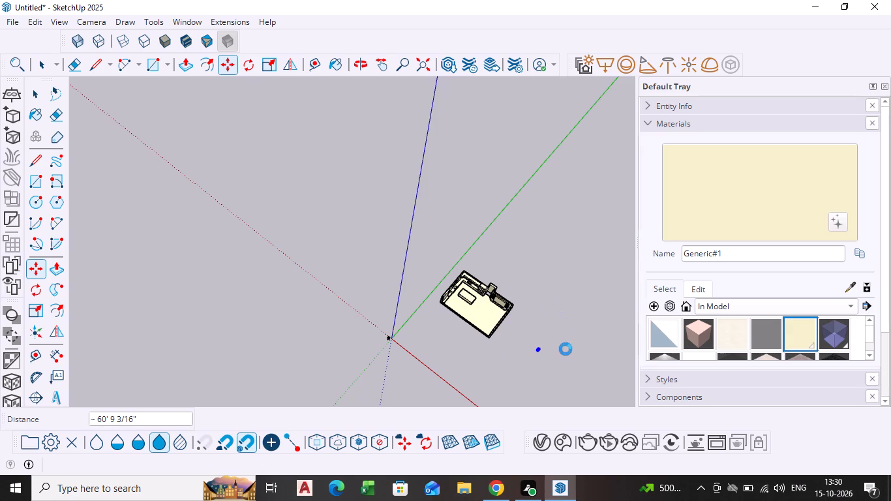
Move the high chair by its base about 63' 9" onto the floor in front of the island, near the end facing the sink counter.
scroll(547, 381, "up", 20)
scroll(547, 381, "up", 6)
middle_click_drag(537, 346, 551, 321)
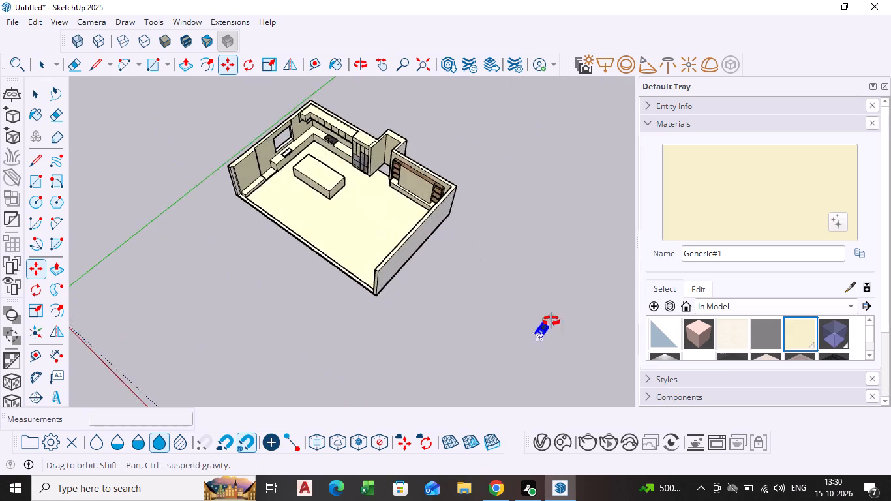
middle_click_drag(551, 321, 616, 267)
scroll(546, 230, "up", 15)
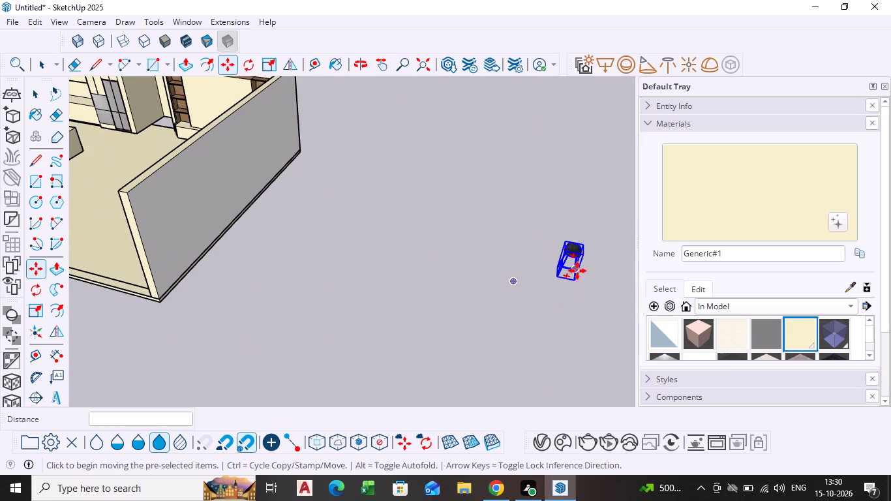
left_click(561, 269)
scroll(401, 286, "down", 9)
middle_click_drag(411, 287, 697, 272, "shift")
scroll(355, 256, "up", 4)
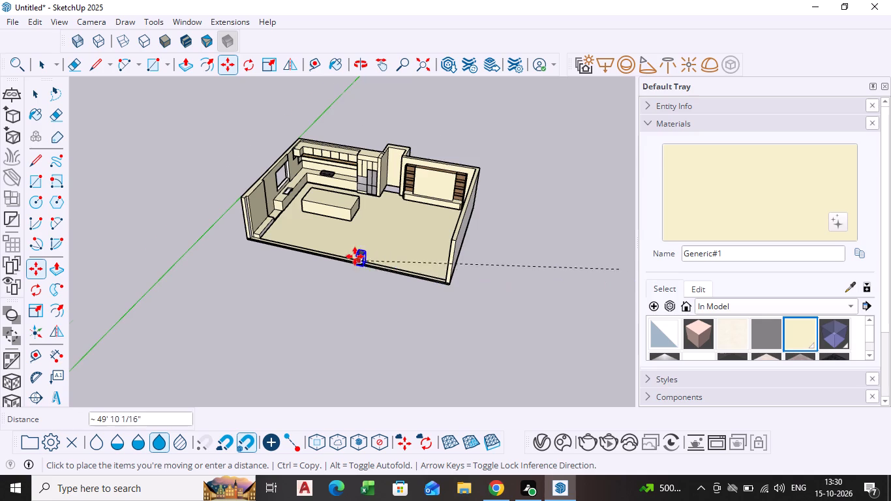
scroll(310, 228, "up", 17)
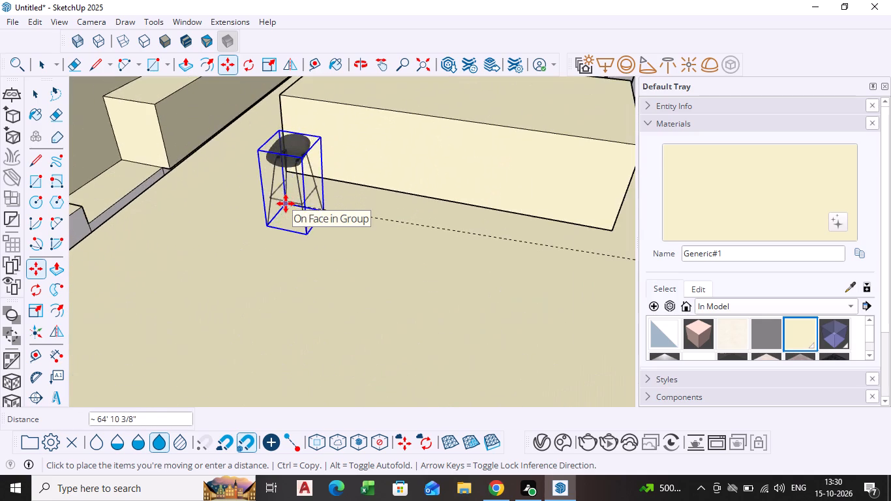
scroll(286, 204, "up", 5)
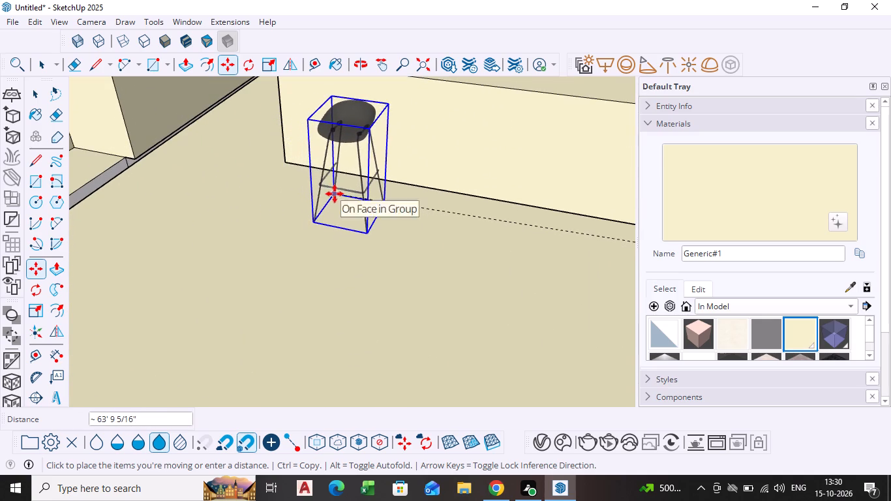
left_click(337, 189)
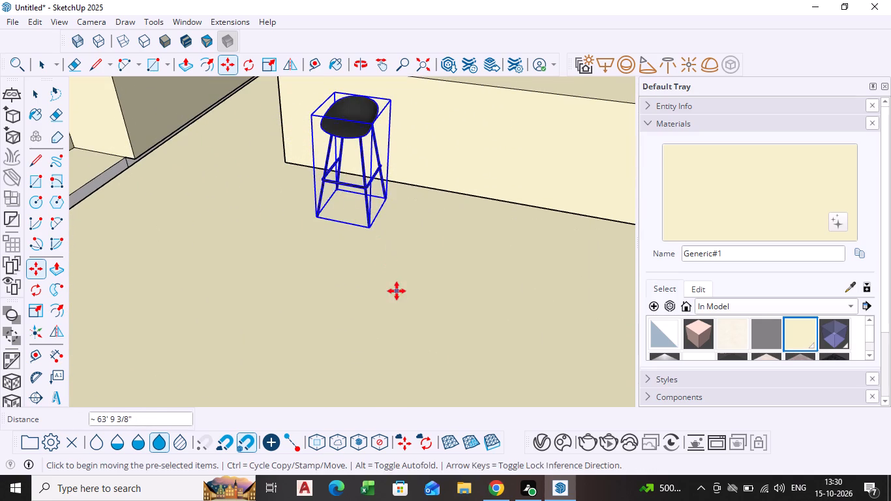
key("space")
left_click(397, 292)
Move the high chair about 3' along the front of the island, away from its sink-side end.
scroll(345, 287, "down", 4)
middle_click_drag(345, 287, 516, 301)
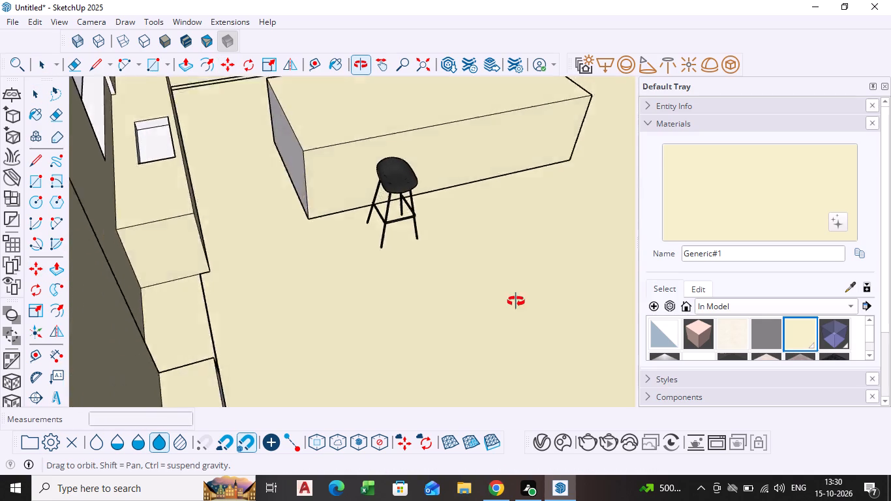
middle_click_drag(516, 301, 552, 297)
scroll(511, 189, "down", 1)
middle_click_drag(507, 190, 417, 220)
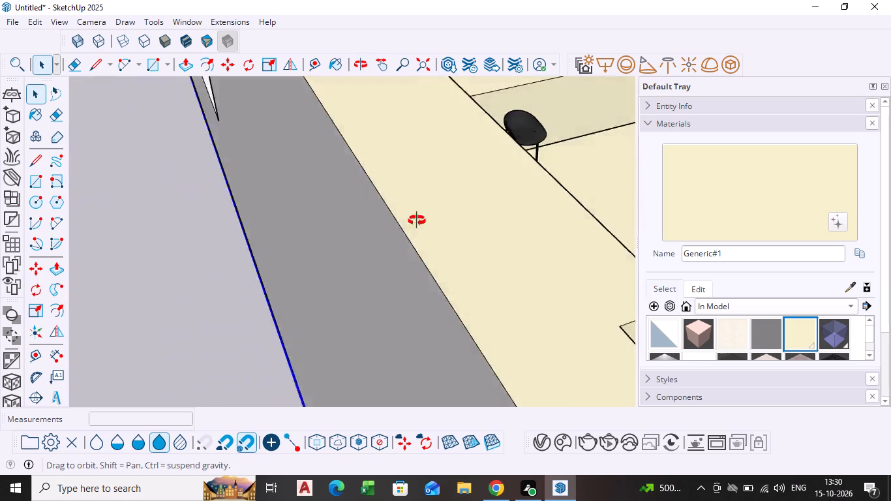
middle_click_drag(417, 220, 363, 222)
scroll(369, 222, "up", 1)
scroll(419, 232, "down", 5)
middle_click_drag(427, 228, 0, 225, "shift")
scroll(436, 226, "down", 1)
middle_click_drag(436, 226, 153, 240, "shift")
scroll(272, 217, "up", 3)
left_click(284, 216)
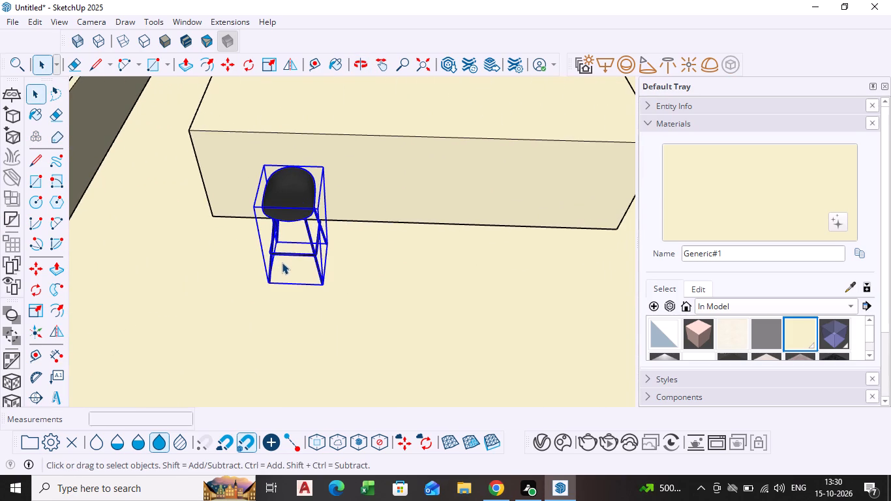
key("m")
left_click(270, 279)
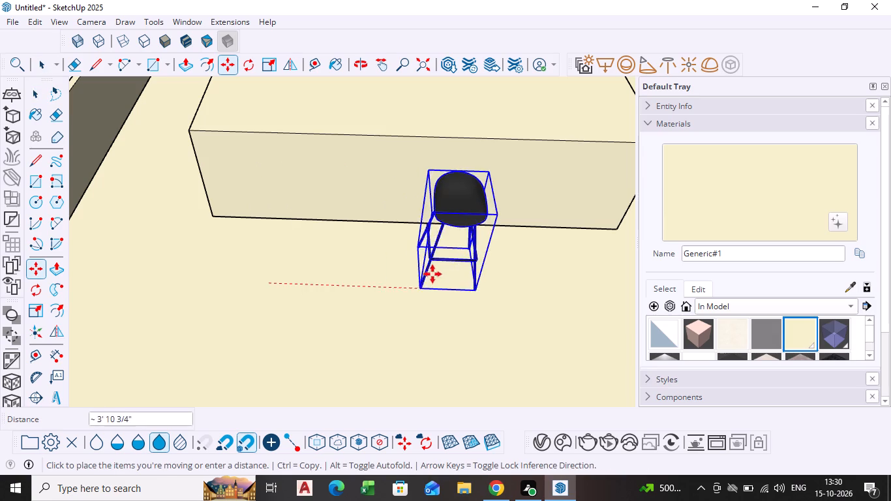
left_click(383, 296)
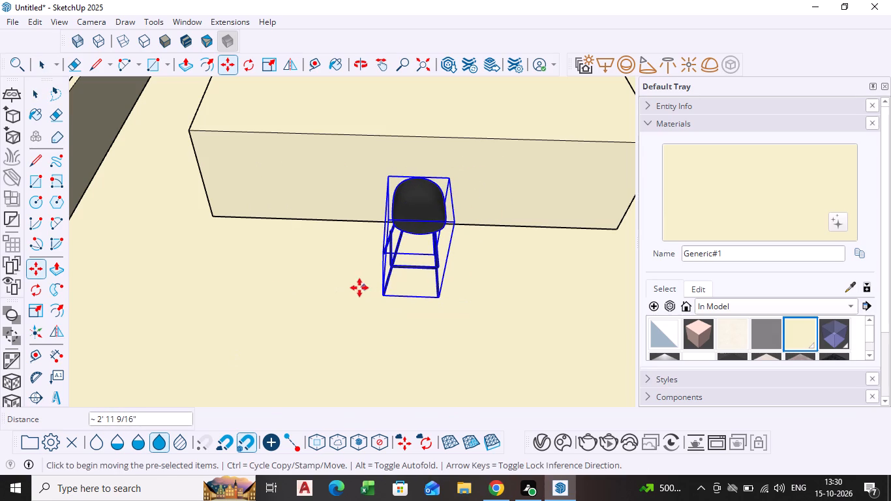
Rotate the high chair 180° on the floor about its bottom corner so it is turned around relative to the island.
left_click(33, 284)
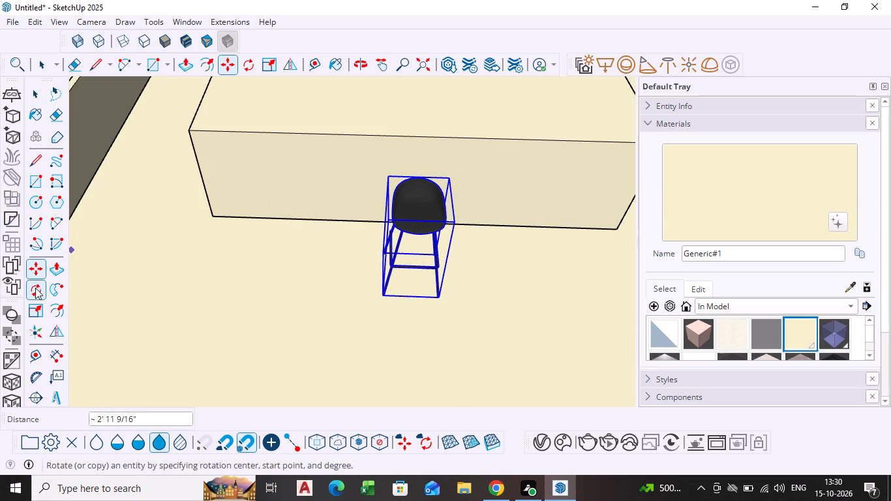
left_click(382, 294)
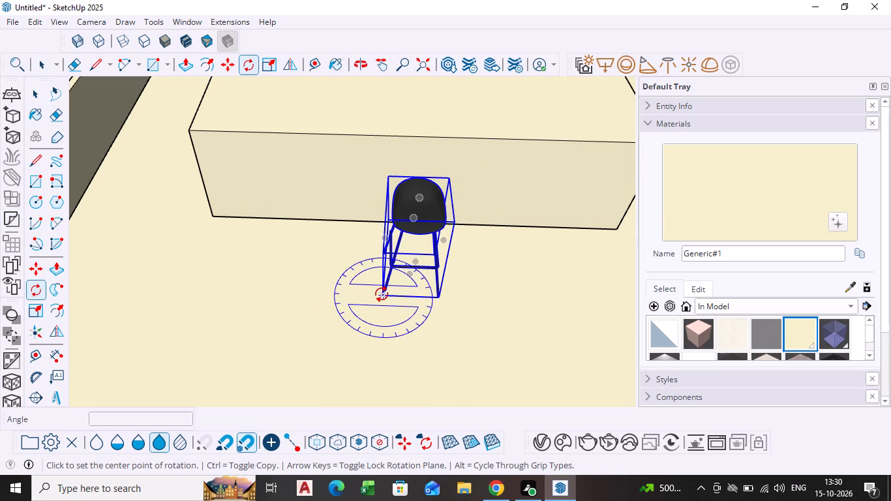
left_click(451, 146)
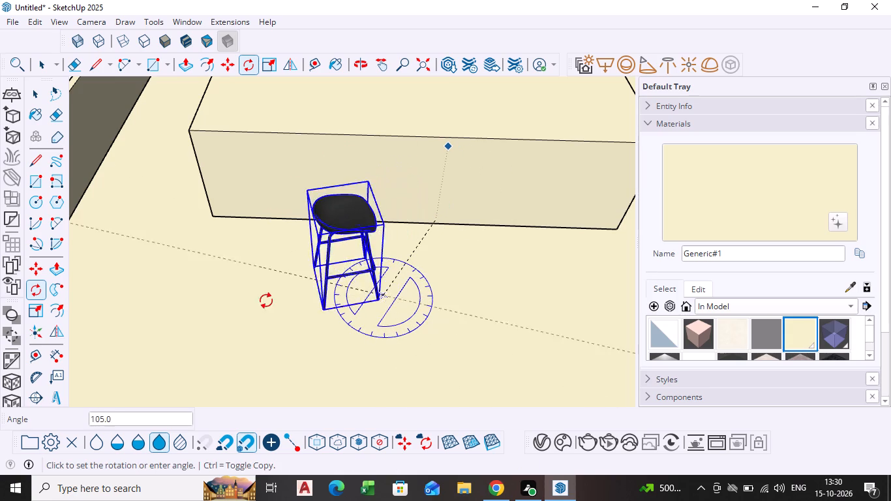
left_click(359, 336)
key("space")
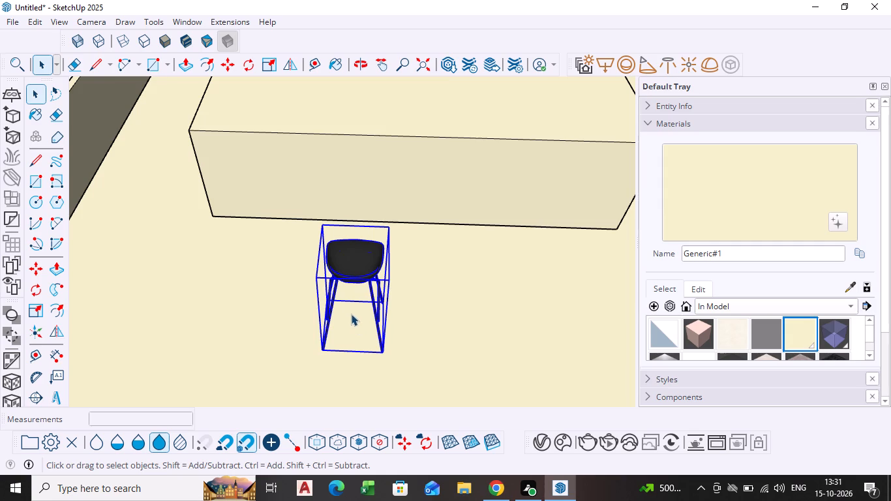
Move the rotated high chair by its base about 3' 2" to the island's front face, near the sink-side corner.
scroll(350, 312, "down", 2)
key("m")
scroll(307, 336, "up", 3)
middle_click_drag(341, 348, 372, 341)
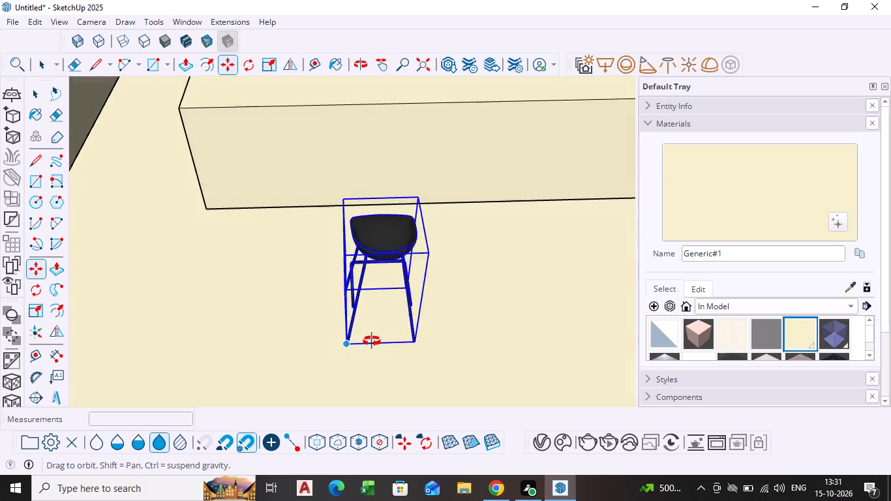
middle_click_drag(372, 341, 440, 333)
scroll(371, 290, "up", 4)
left_click(373, 284)
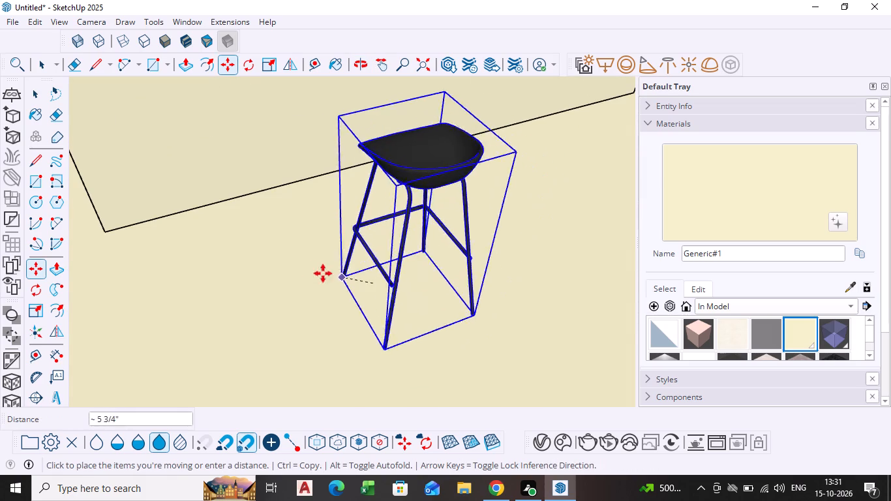
scroll(228, 266, "down", 4)
scroll(228, 266, "down", 1, "shift")
middle_click_drag(228, 266, 581, 270, "shift")
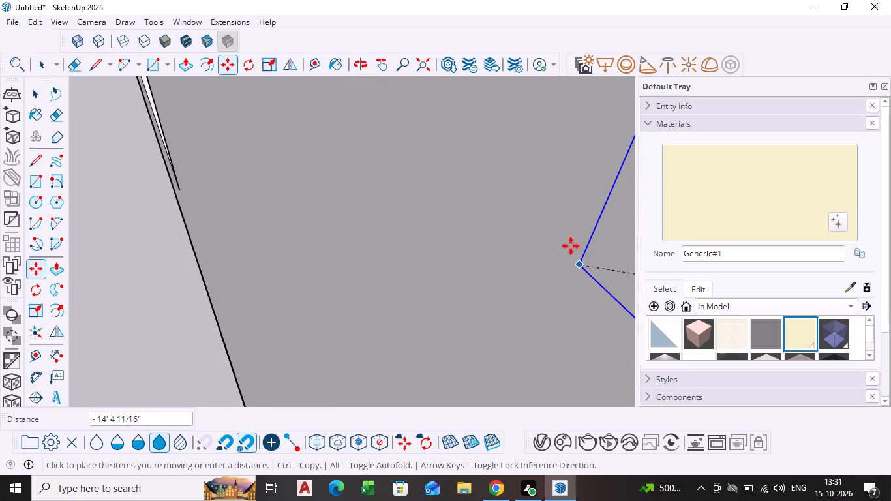
left_click(425, 67)
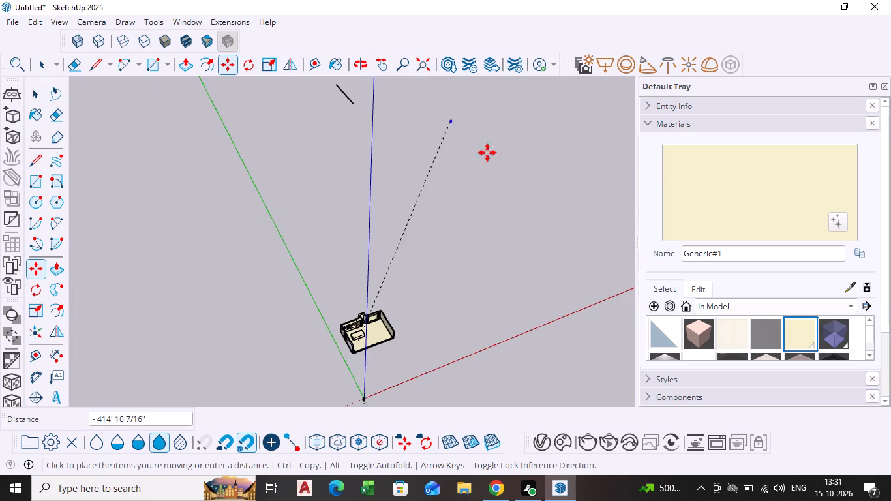
scroll(495, 236, "down", 1)
scroll(374, 335, "up", 15)
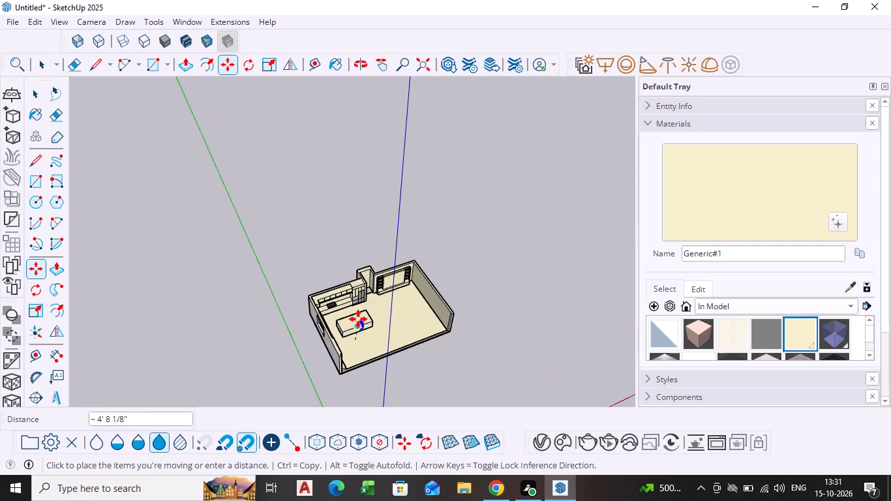
scroll(358, 319, "up", 20)
scroll(358, 319, "up", 10)
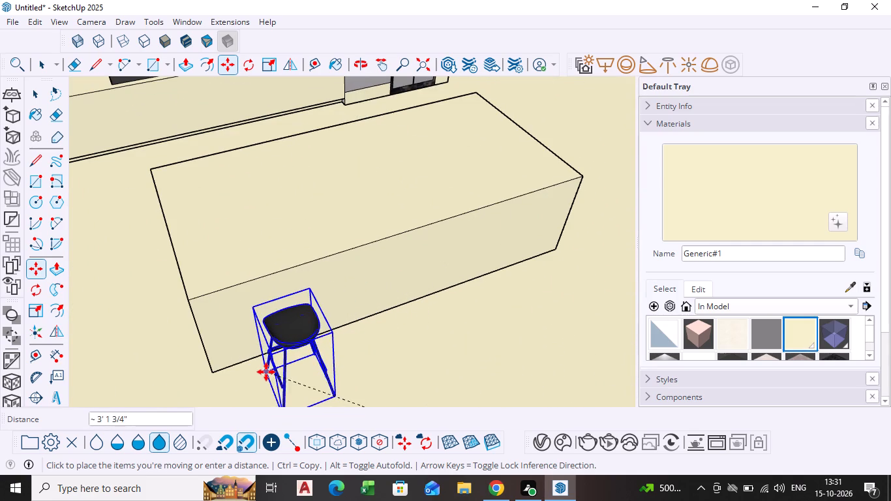
left_click(261, 371)
key("space")
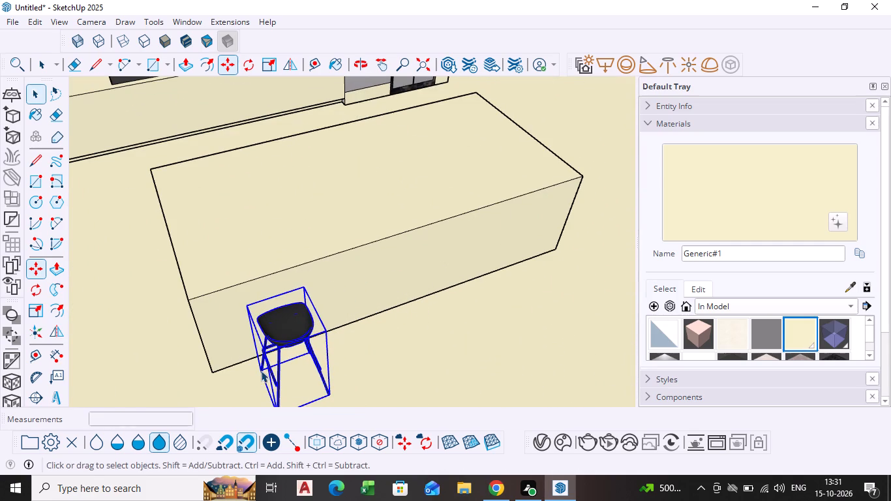
Copy the high chair three times along the island's front, spacing the last two copies about 2' 9" and 3' 5" from the previous chair.
key("m")
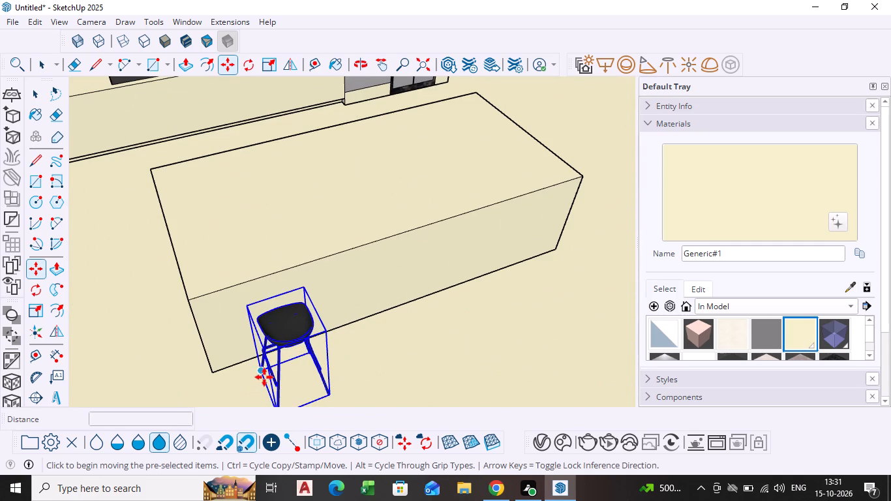
left_click(262, 372)
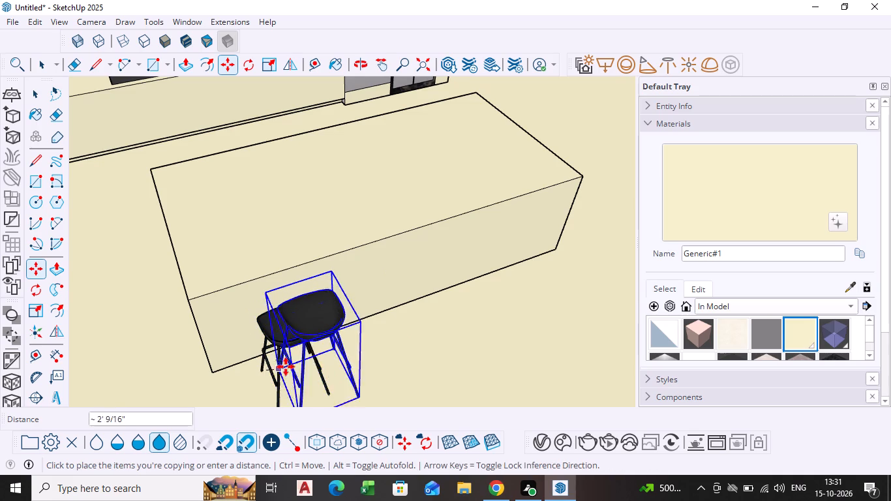
left_click(346, 344)
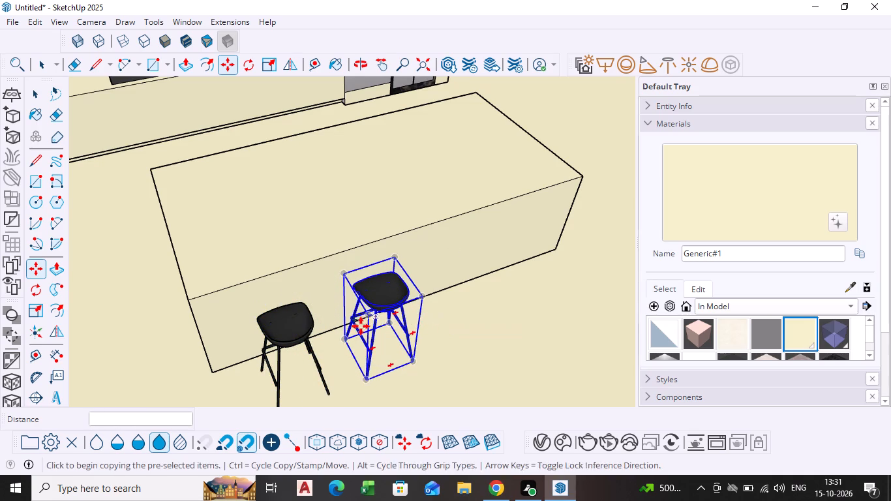
left_click(348, 339)
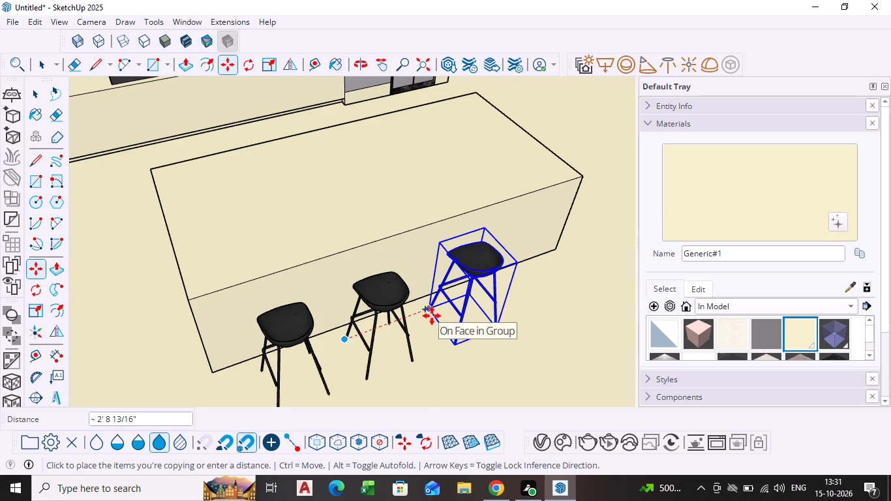
left_click(432, 316)
left_click(434, 308)
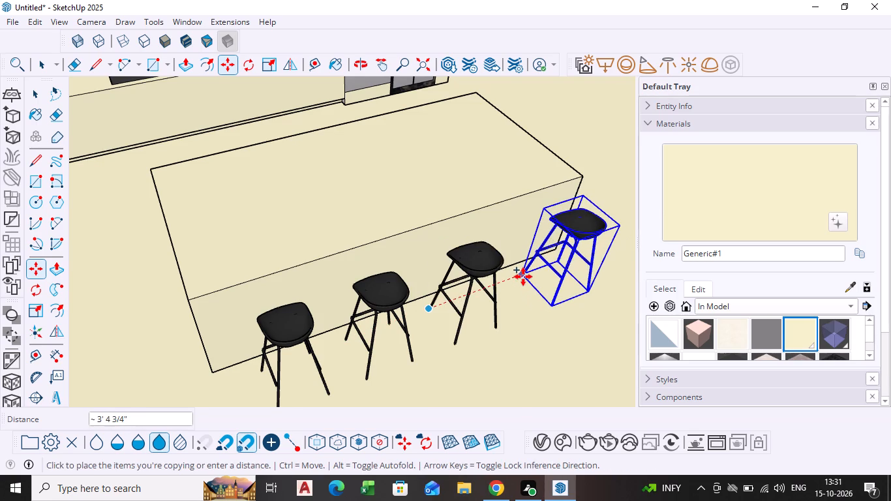
left_click(523, 277)
key("space")
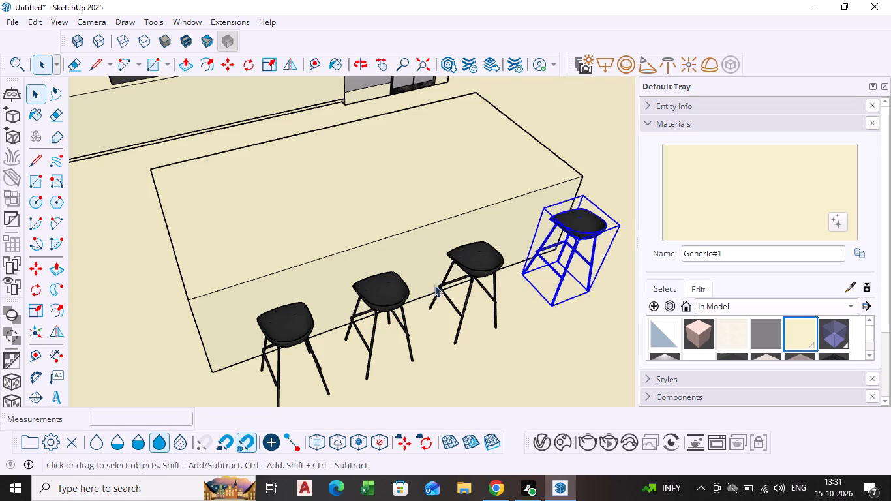
Open the high chair nearest the sink for editing and paint its legs with Metal_10_1K from the Metal collection.
scroll(476, 313, "down", 8)
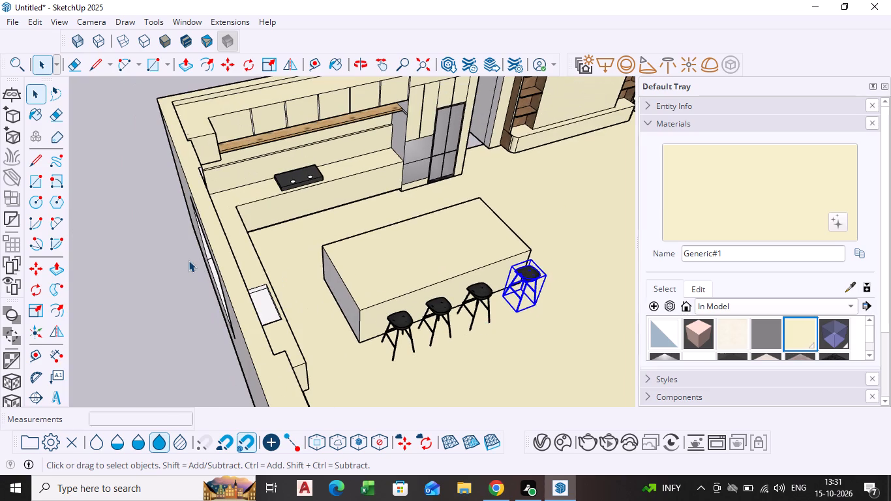
left_click(189, 260)
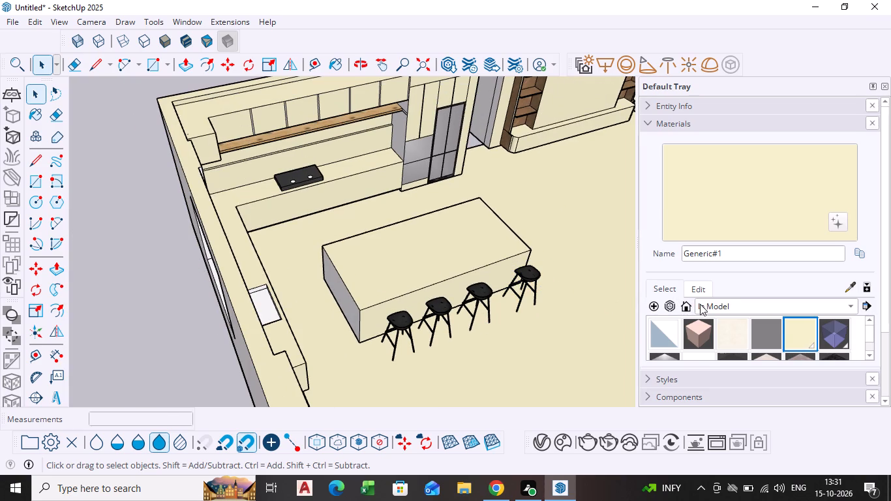
left_click(702, 304)
left_click(716, 386)
scroll(385, 329, "up", 3)
triple_click(404, 319)
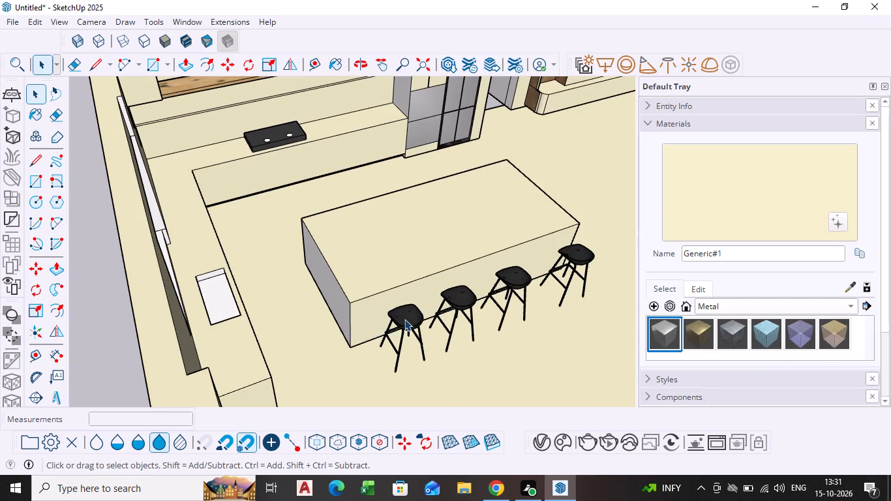
left_click(404, 319)
left_click(405, 319)
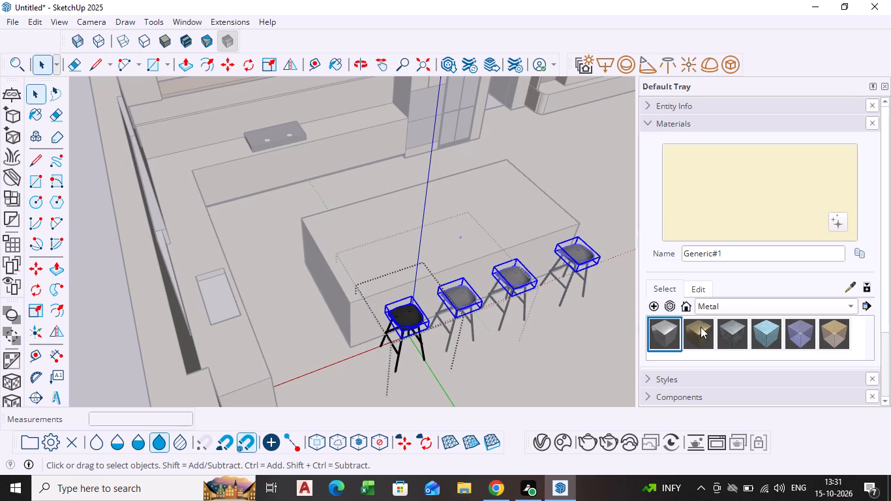
left_click(699, 330)
left_click(416, 320)
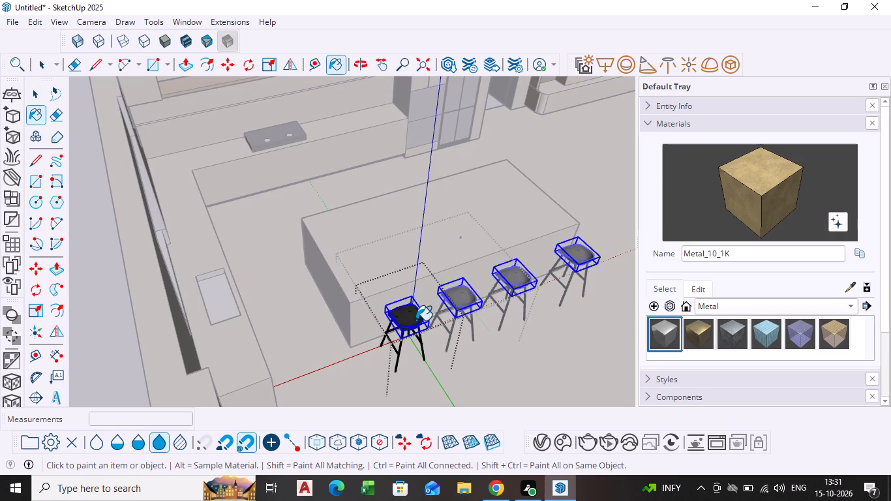
scroll(410, 324, "up", 9)
left_click(410, 324)
scroll(410, 324, "up", 5)
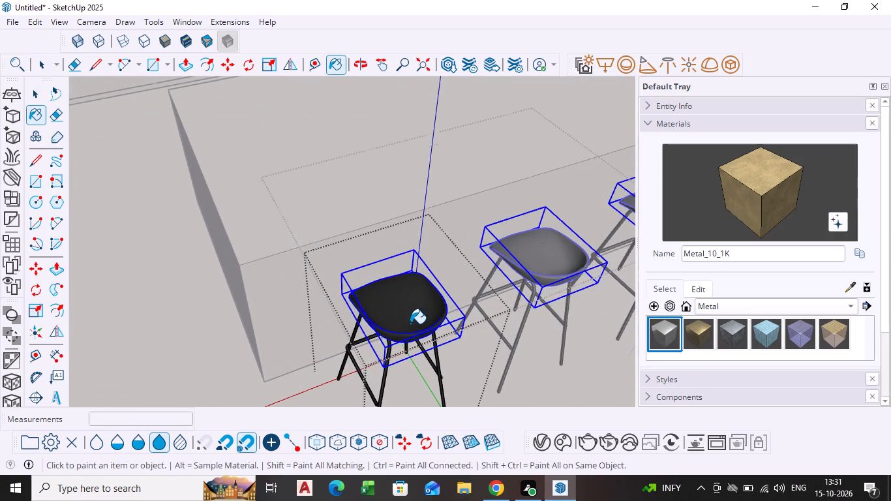
left_click(409, 322)
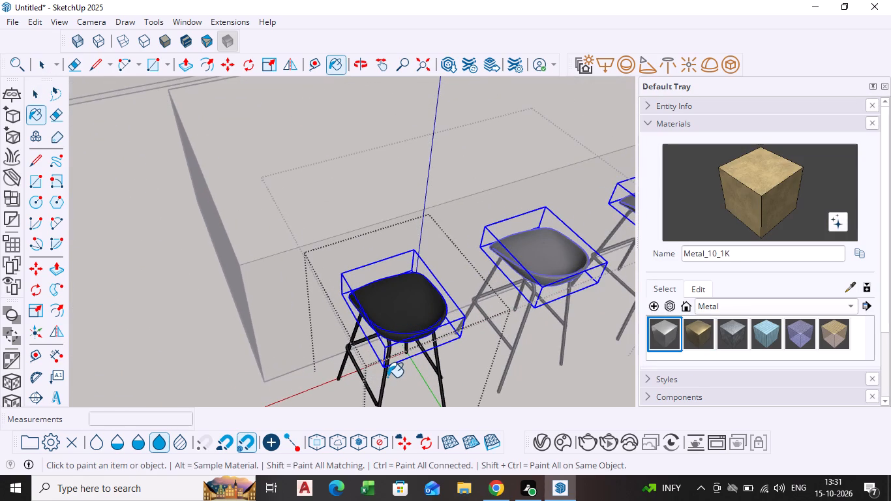
left_click(387, 377)
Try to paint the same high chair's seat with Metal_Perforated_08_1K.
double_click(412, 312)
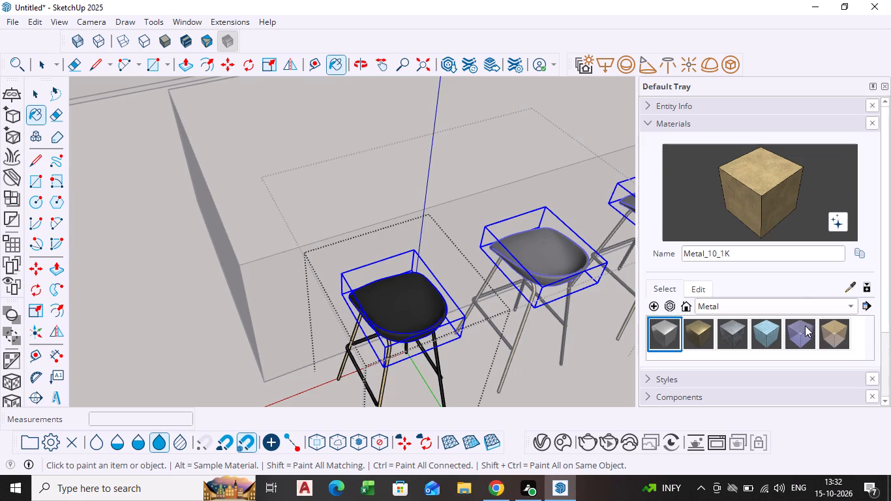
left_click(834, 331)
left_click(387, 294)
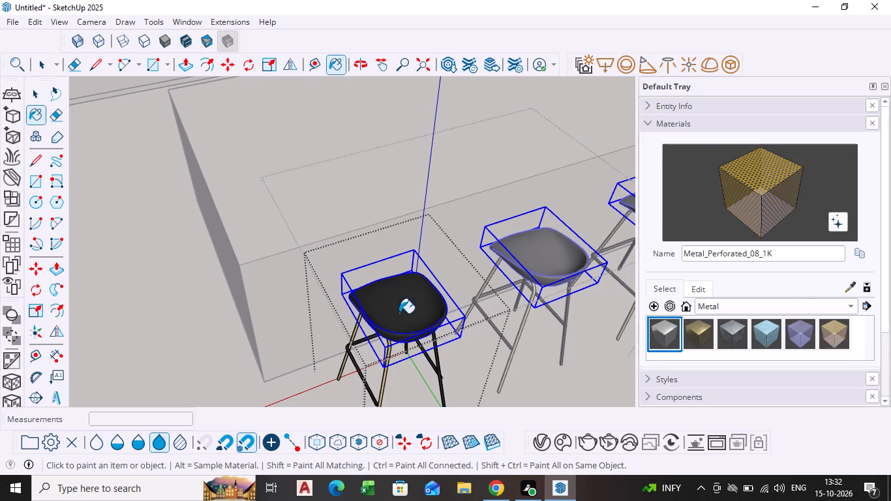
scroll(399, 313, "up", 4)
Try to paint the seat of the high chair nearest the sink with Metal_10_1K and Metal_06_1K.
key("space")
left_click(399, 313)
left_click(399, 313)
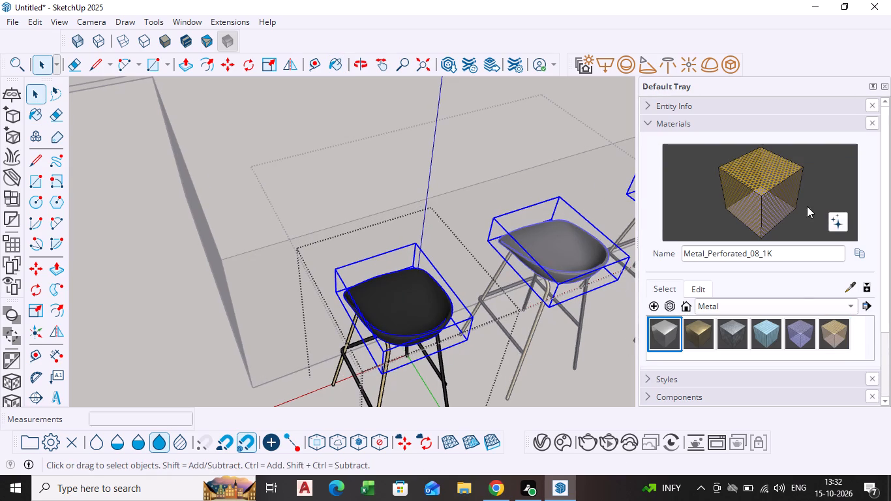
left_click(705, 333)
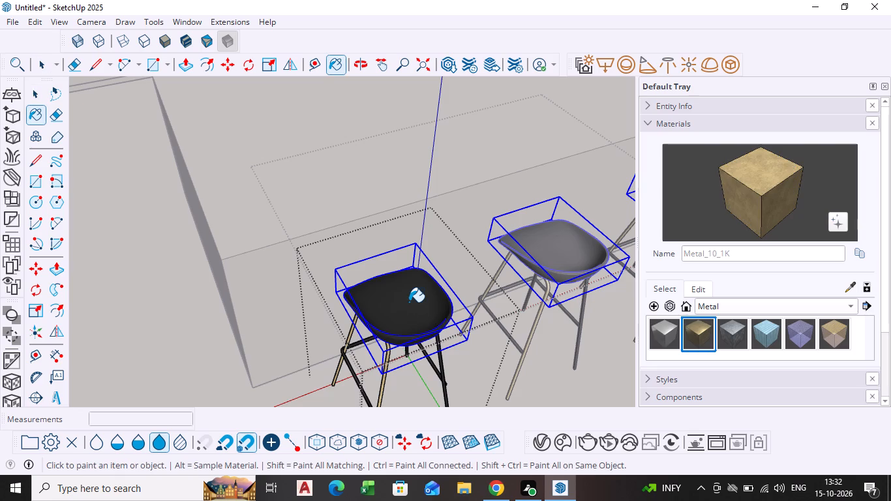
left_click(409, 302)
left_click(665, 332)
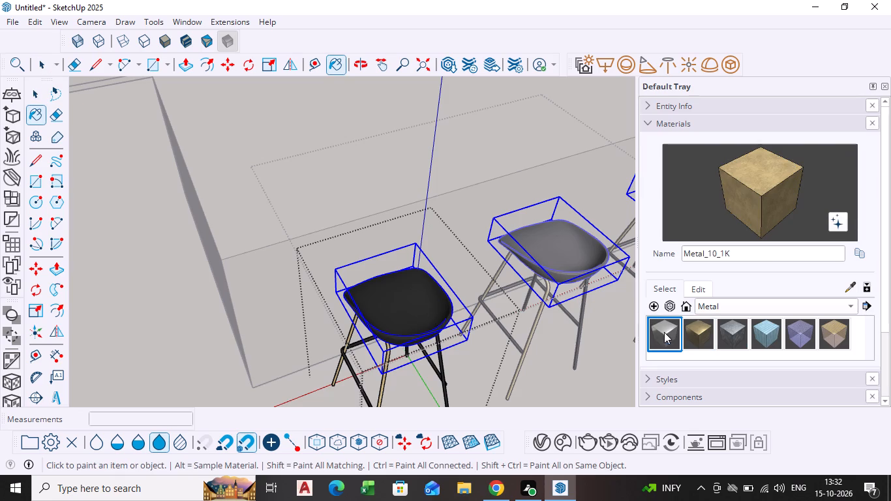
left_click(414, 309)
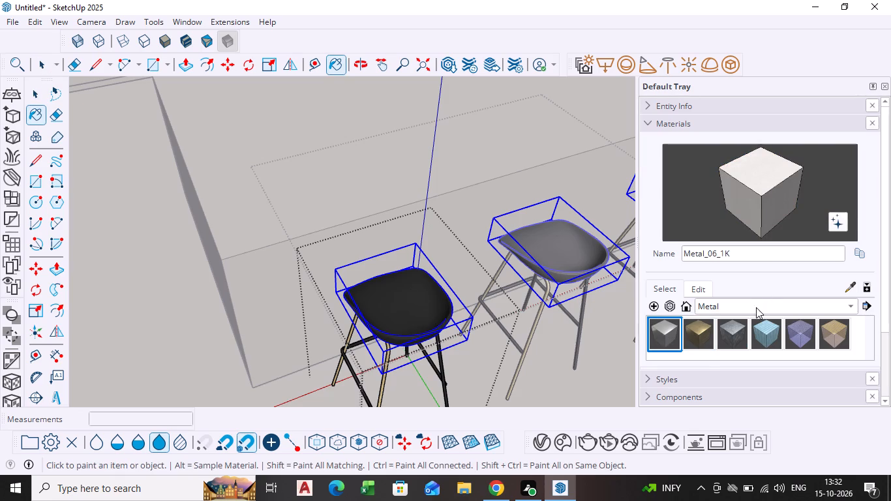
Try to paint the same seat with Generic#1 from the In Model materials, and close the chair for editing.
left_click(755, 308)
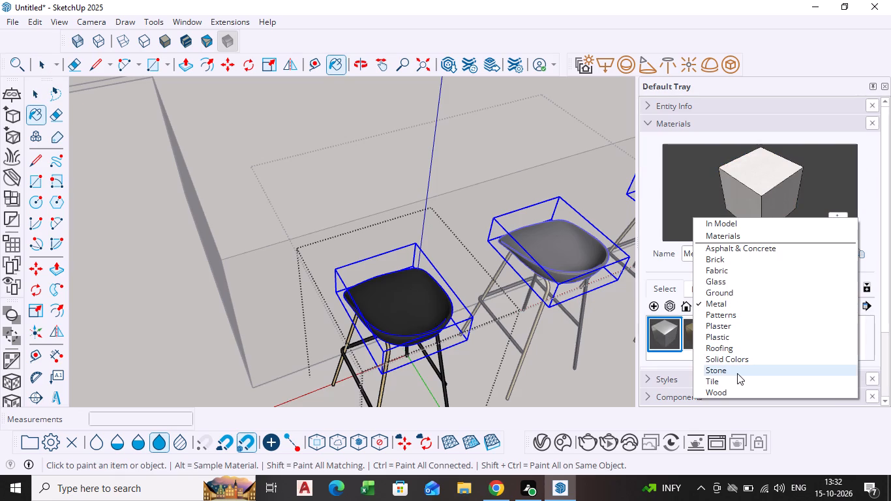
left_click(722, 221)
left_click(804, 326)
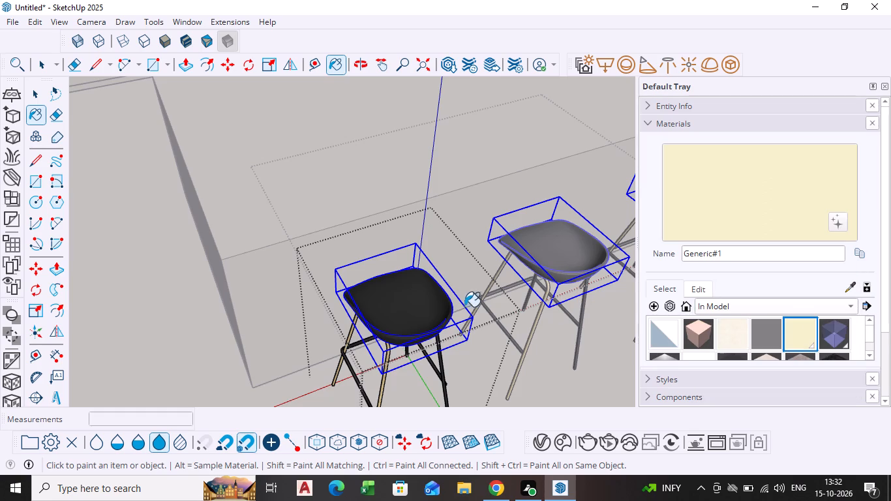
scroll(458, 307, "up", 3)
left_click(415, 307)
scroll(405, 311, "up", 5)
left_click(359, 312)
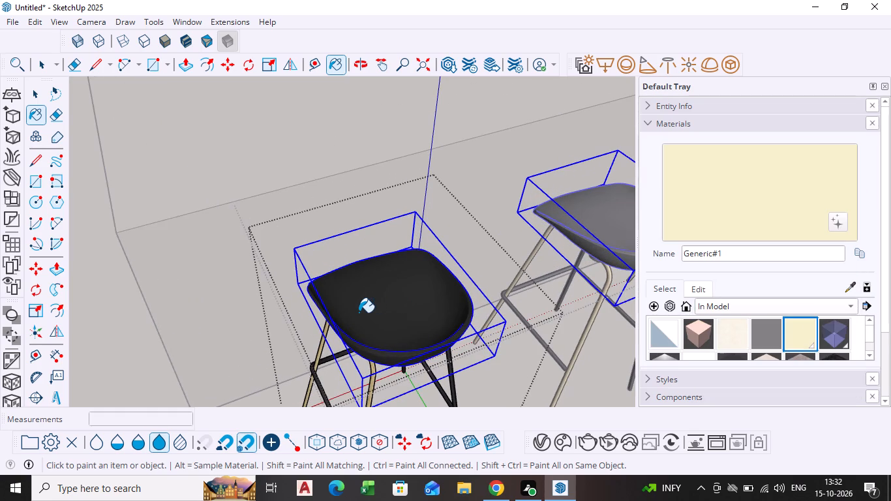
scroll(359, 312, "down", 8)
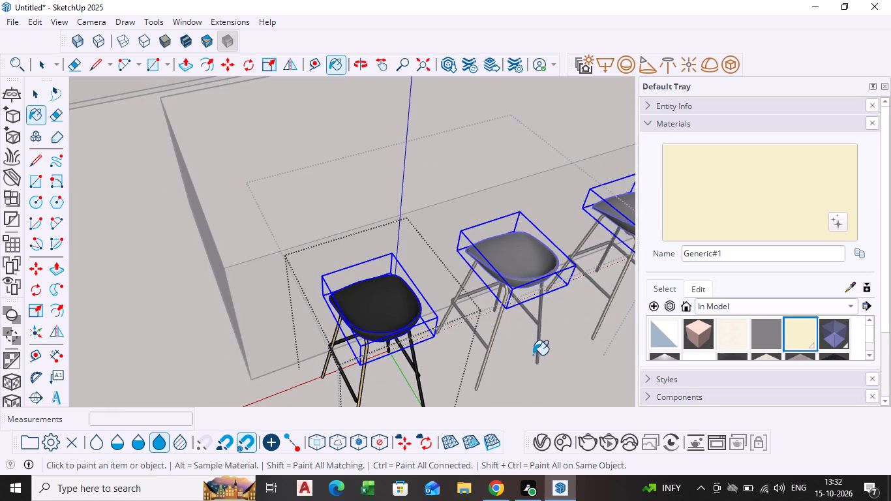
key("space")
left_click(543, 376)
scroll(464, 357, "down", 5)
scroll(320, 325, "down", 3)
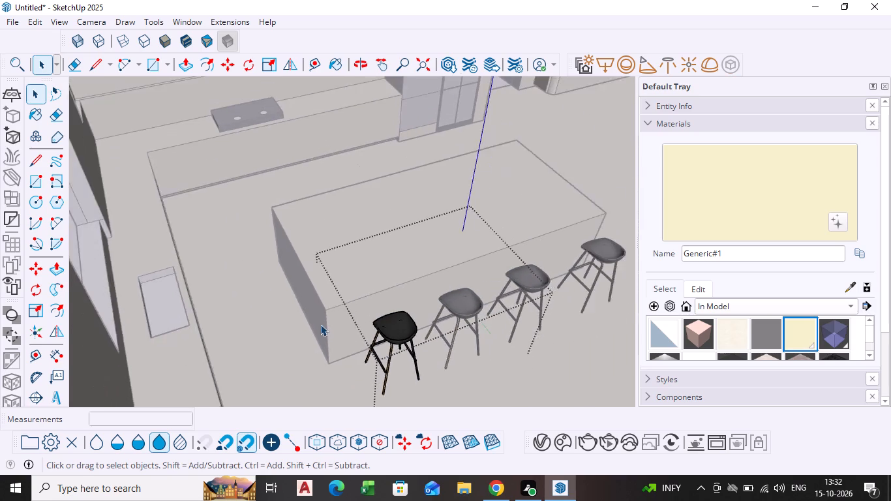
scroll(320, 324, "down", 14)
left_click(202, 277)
Reopen the high chair nearest the sink for editing at its legs and footrest.
scroll(406, 324, "up", 4)
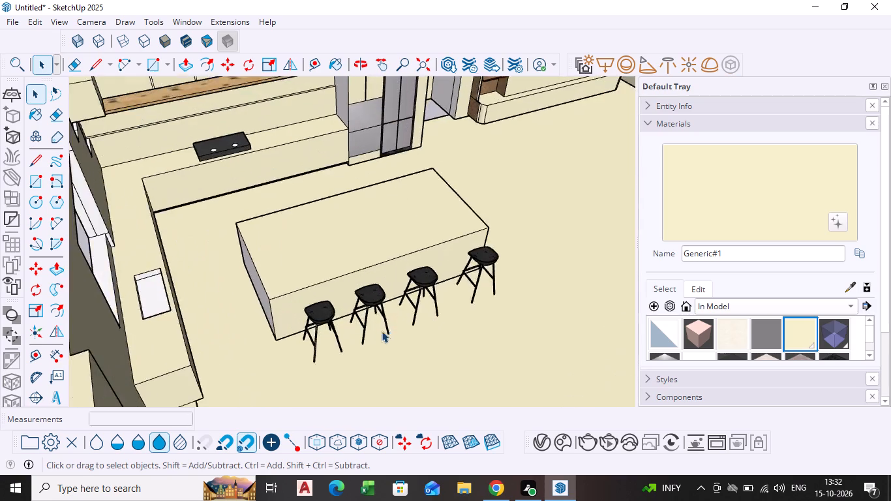
scroll(382, 331, "up", 5)
middle_click_drag(344, 334, 320, 295)
scroll(284, 294, "up", 6)
middle_click_drag(235, 317, 344, 299)
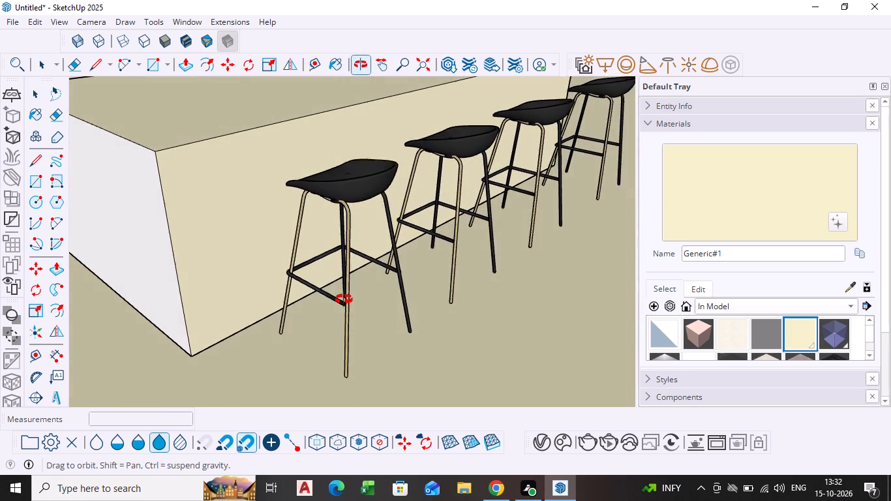
middle_click_drag(344, 299, 351, 293)
scroll(348, 289, "up", 4)
left_click(335, 296)
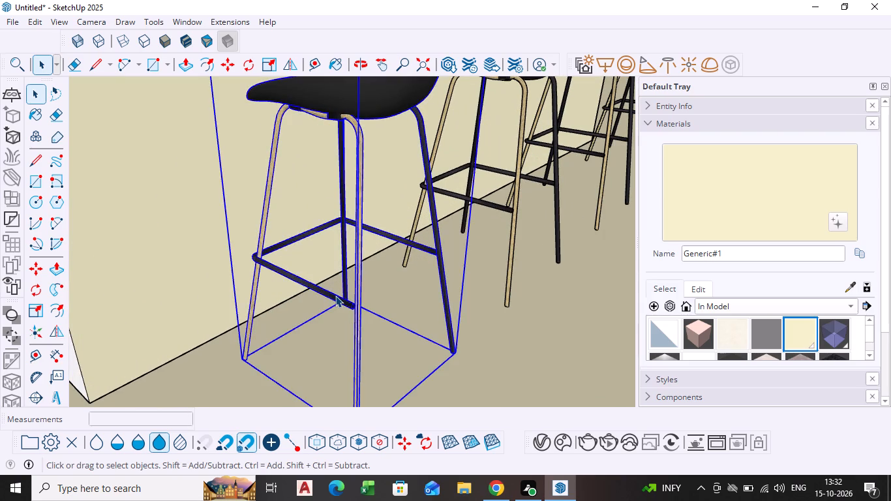
triple_click(335, 297)
left_click(335, 297)
left_click(335, 297)
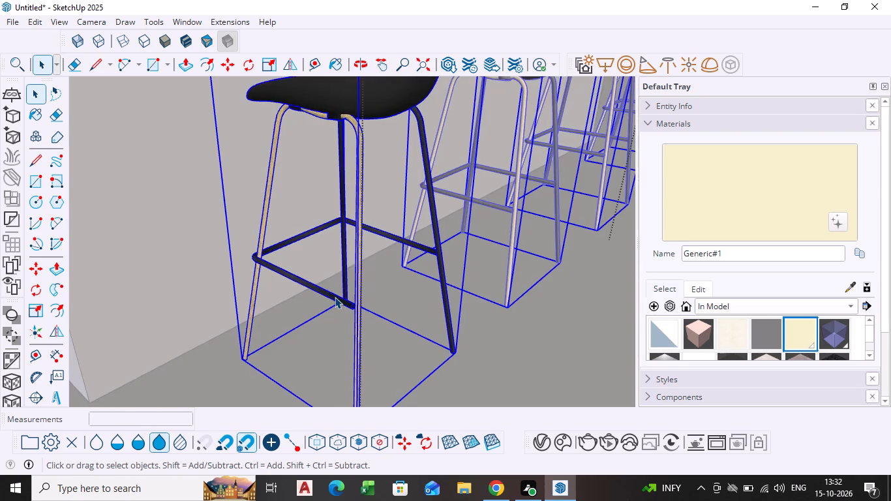
left_click(335, 297)
left_click(337, 296)
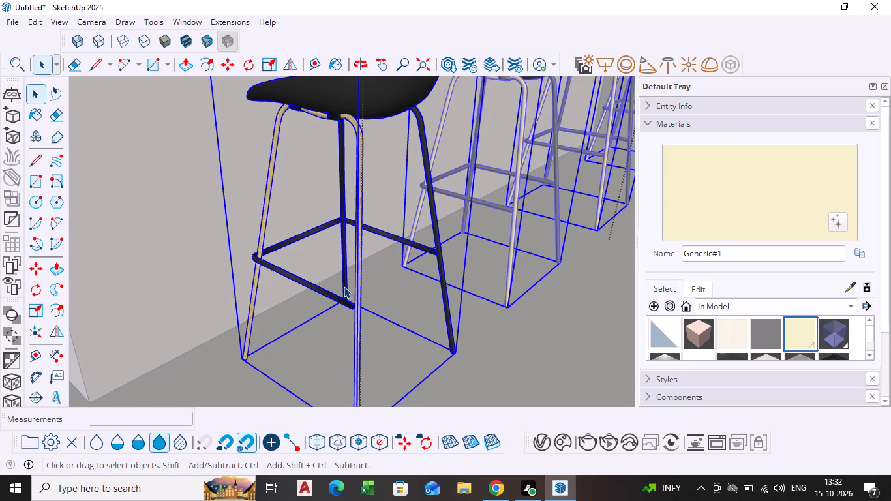
left_click(344, 286)
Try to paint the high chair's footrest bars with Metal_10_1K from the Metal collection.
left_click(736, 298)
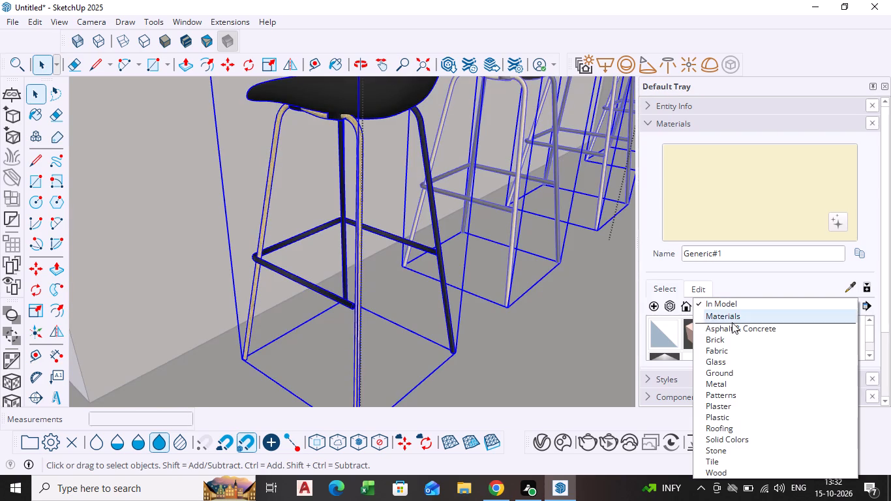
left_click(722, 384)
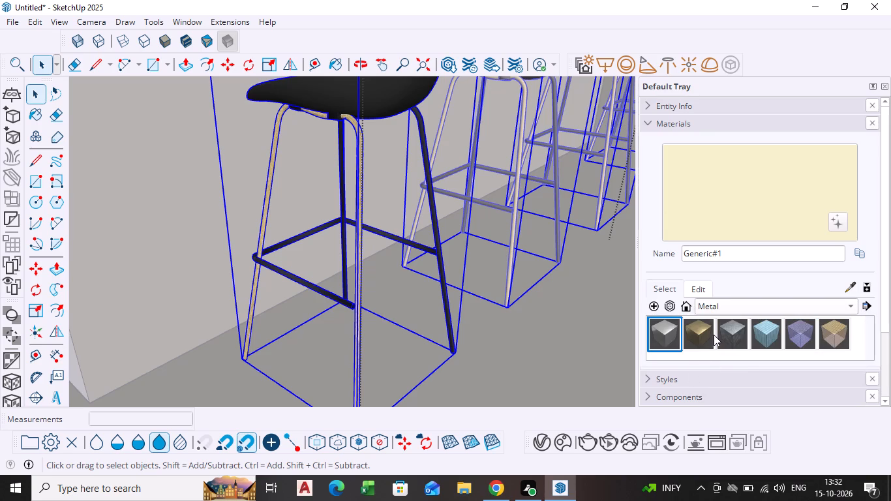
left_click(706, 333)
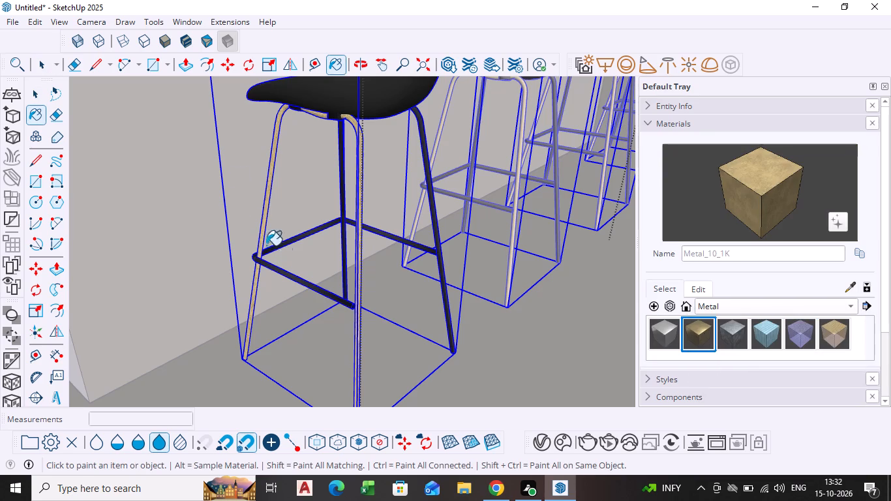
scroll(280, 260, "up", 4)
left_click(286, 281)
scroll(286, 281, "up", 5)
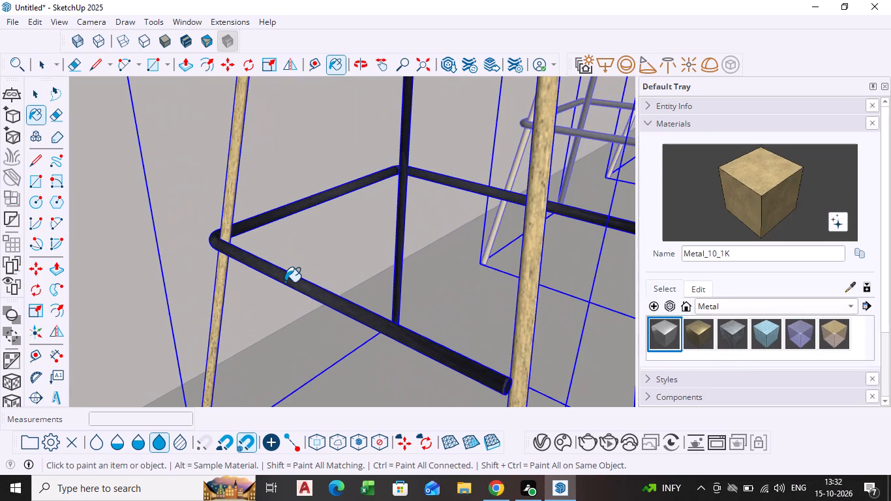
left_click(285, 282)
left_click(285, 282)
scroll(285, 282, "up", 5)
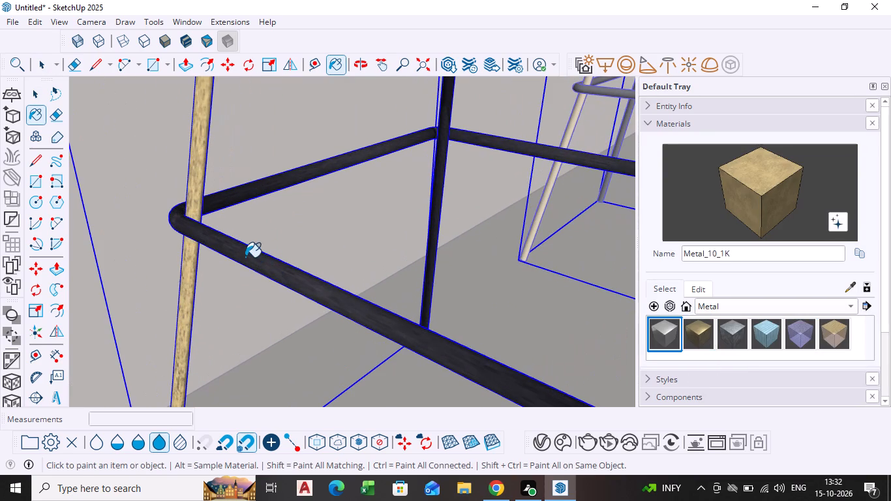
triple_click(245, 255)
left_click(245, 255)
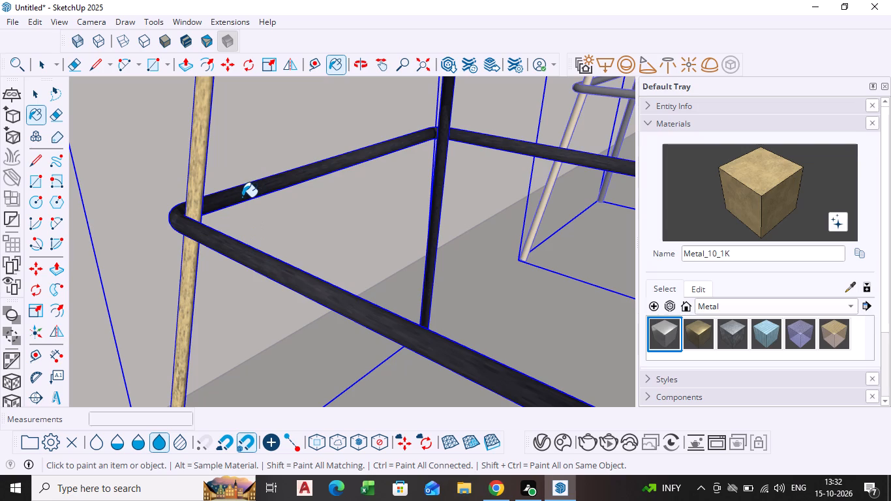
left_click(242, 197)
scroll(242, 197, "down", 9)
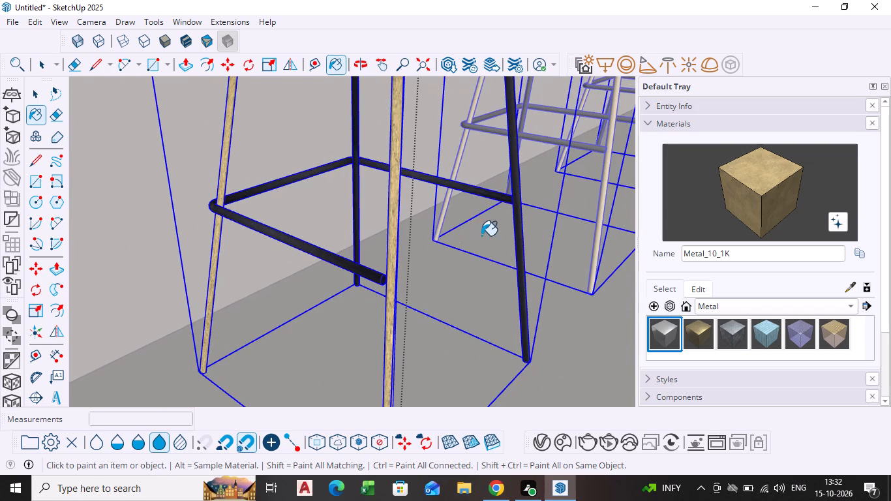
Open the footrest, select all its connected faces and paint them with Metal_10_1K.
key("space")
left_click(323, 254)
triple_click(323, 254)
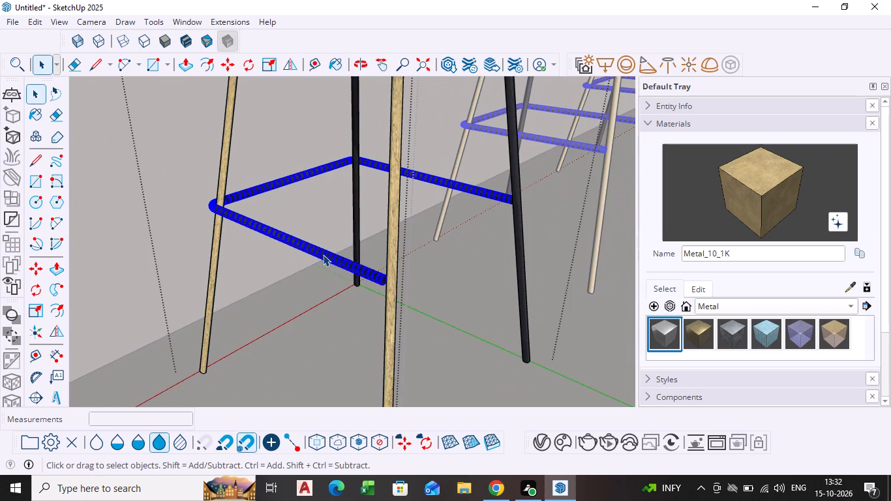
left_click(323, 254)
left_click(764, 202)
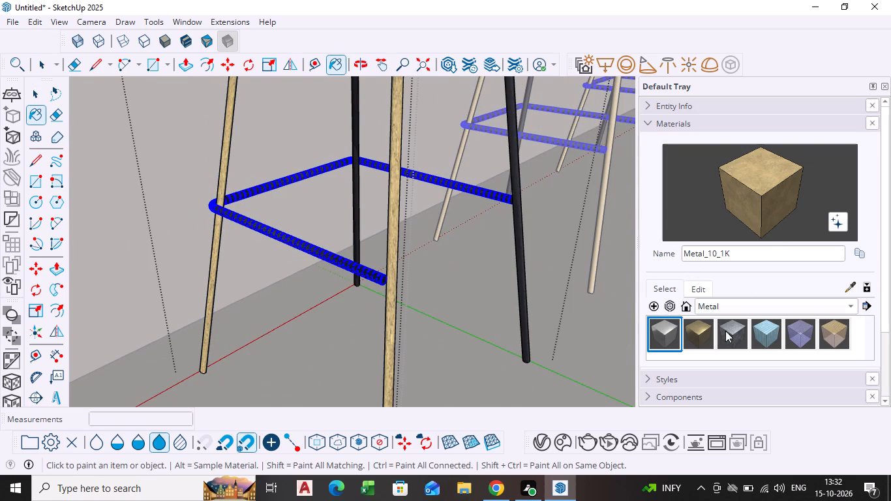
left_click(695, 331)
left_click(697, 329)
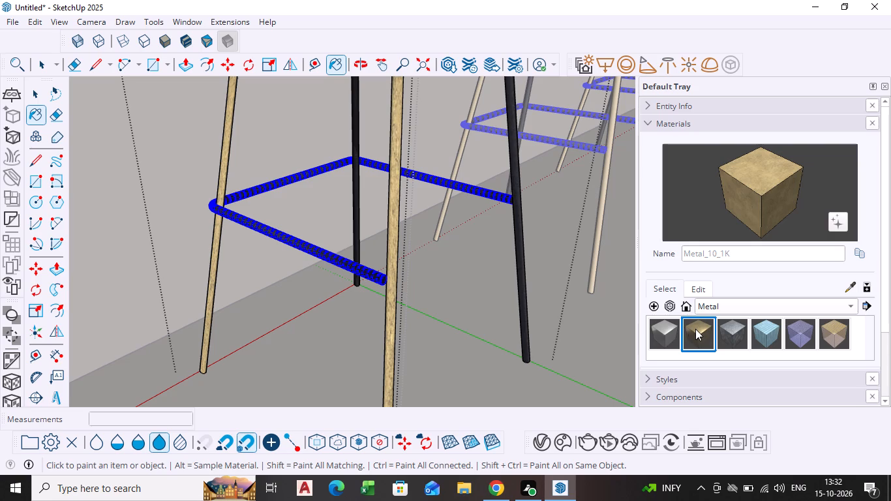
left_click(337, 260)
scroll(337, 260, "up", 4)
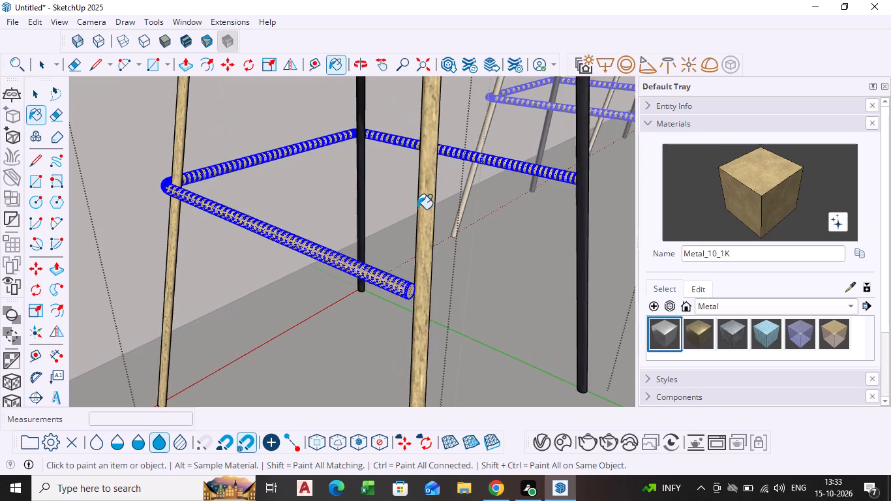
Paint the high chair's remaining black legs with Metal_10_1K.
scroll(425, 204, "down", 5)
scroll(462, 163, "down", 9)
middle_click_drag(440, 162, 400, 285, "shift")
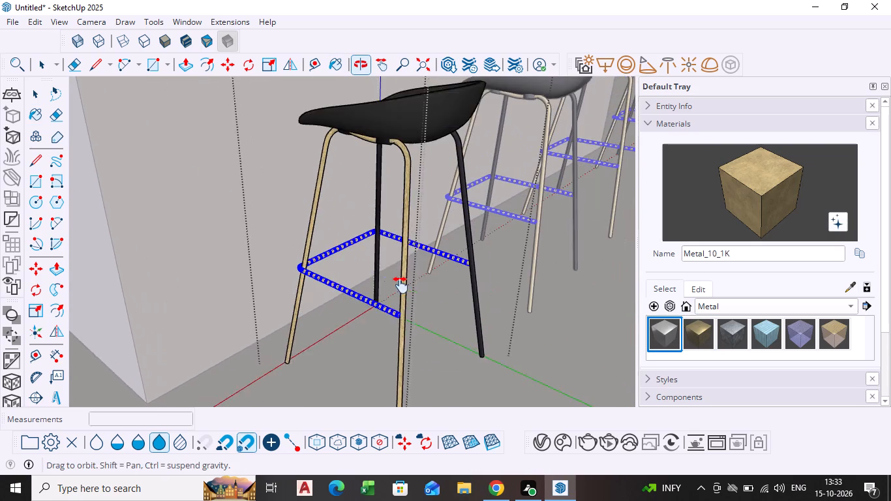
middle_click_drag(400, 285, 400, 288, "shift")
scroll(377, 234, "up", 4)
left_click(377, 227)
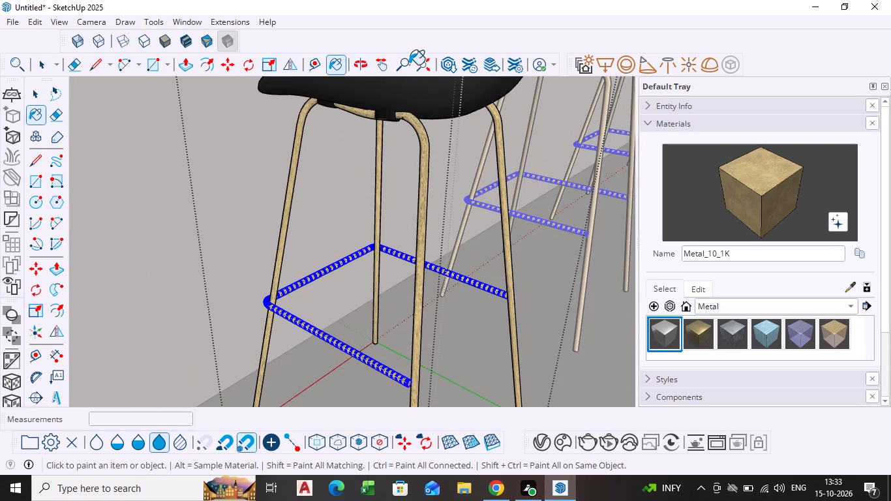
left_click(405, 106)
Open the high chair's seat, paint all its connected faces with Metal_10_1K and close the seat for editing.
scroll(405, 106, "down", 8)
middle_click_drag(390, 139, 374, 213)
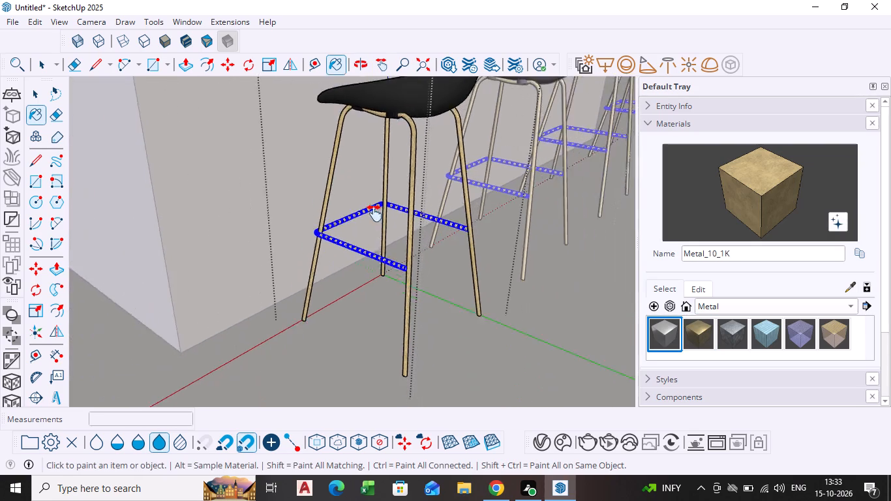
middle_click_drag(374, 213, 364, 288)
left_click(369, 273)
key("space")
left_click(378, 290)
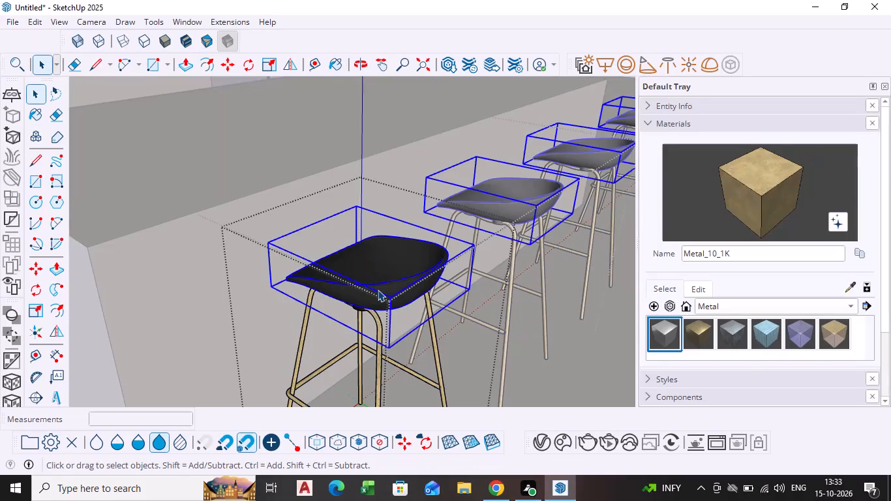
double_click(378, 290)
triple_click(382, 274)
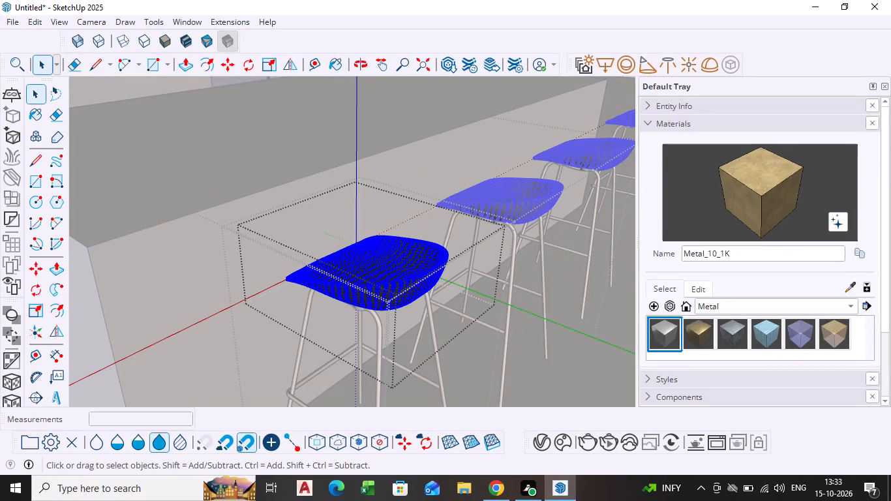
left_click(759, 219)
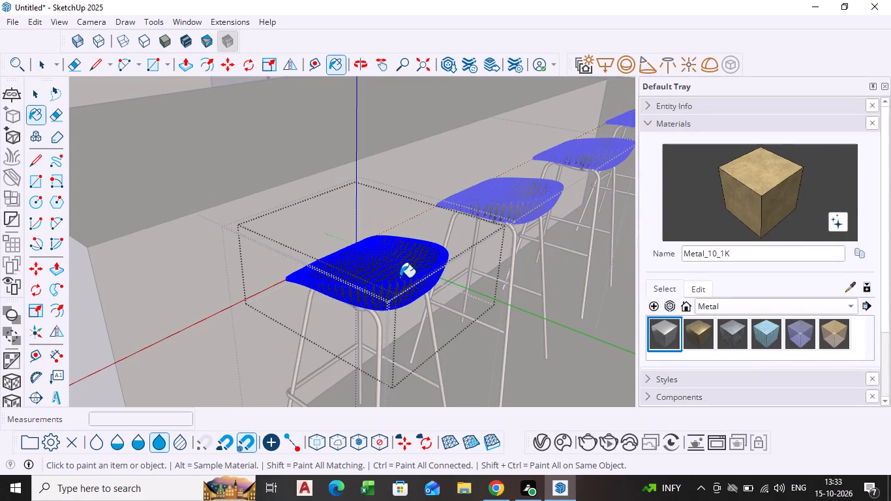
left_click(400, 276)
scroll(399, 275, "up", 5)
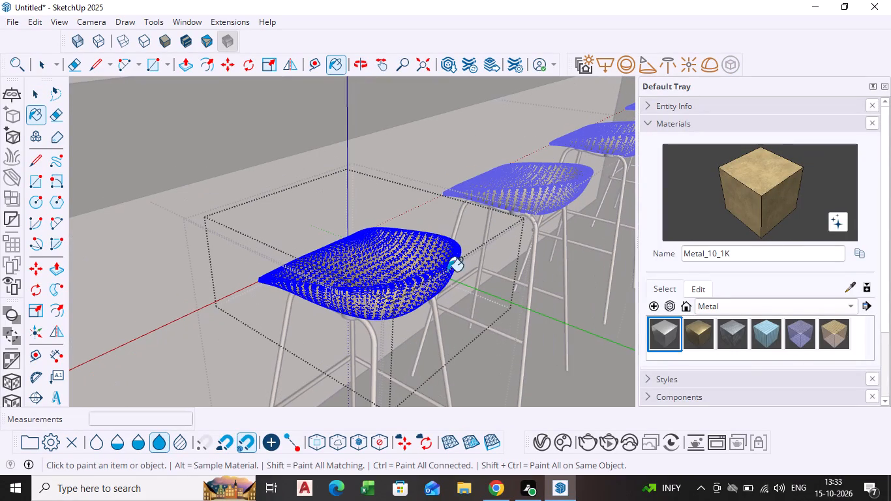
key("space")
left_click(569, 341)
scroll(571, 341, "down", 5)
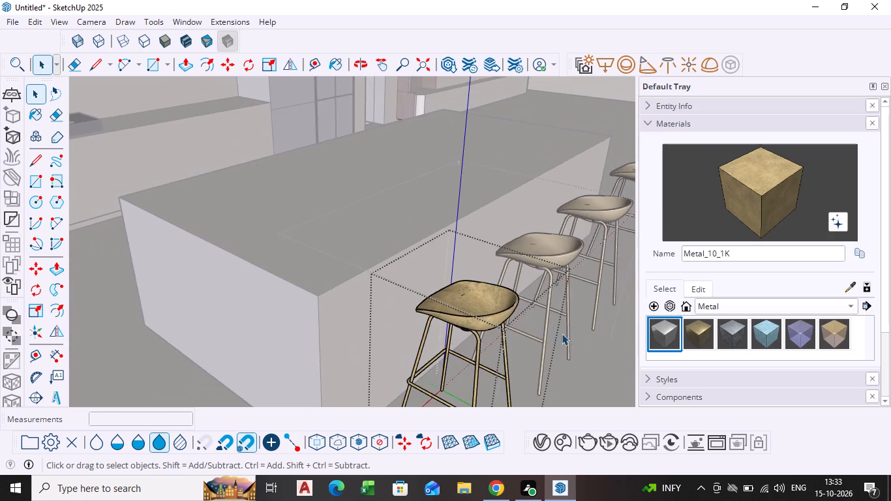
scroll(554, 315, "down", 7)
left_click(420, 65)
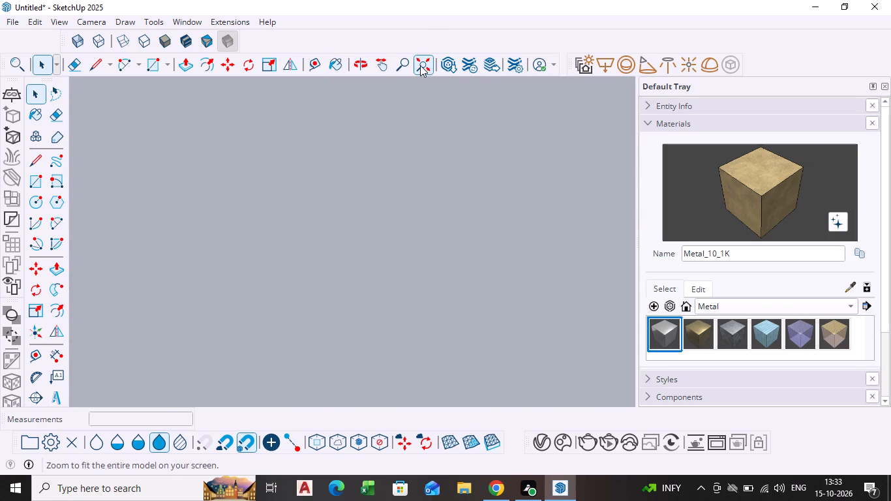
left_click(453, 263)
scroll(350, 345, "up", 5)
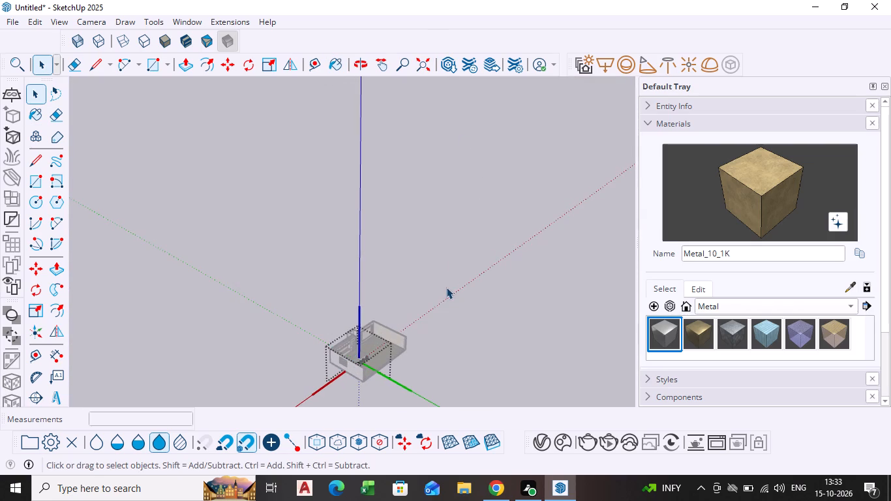
Examine the row of four high chairs along the kitchen island from several angles.
left_click(447, 287)
scroll(427, 321, "up", 20)
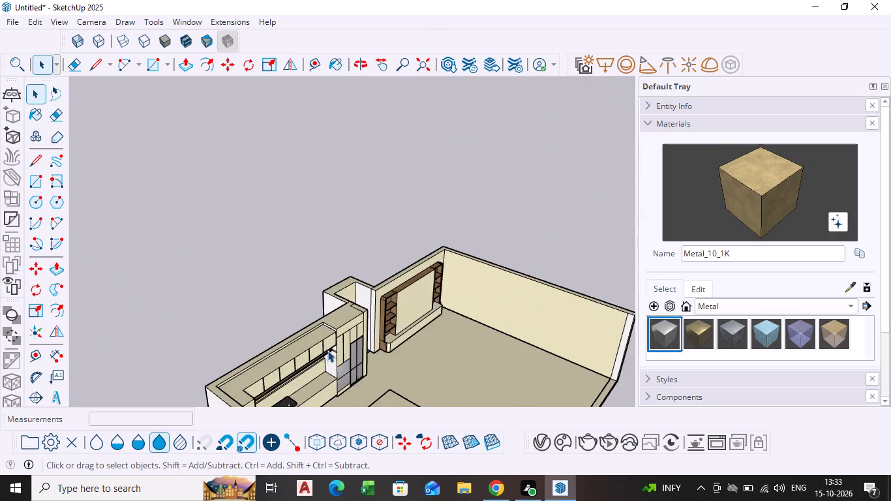
middle_click_drag(327, 344, 332, 180)
middle_click_drag(445, 271, 294, 312)
scroll(297, 307, "up", 11)
middle_click_drag(295, 302, 296, 333)
scroll(293, 326, "up", 4)
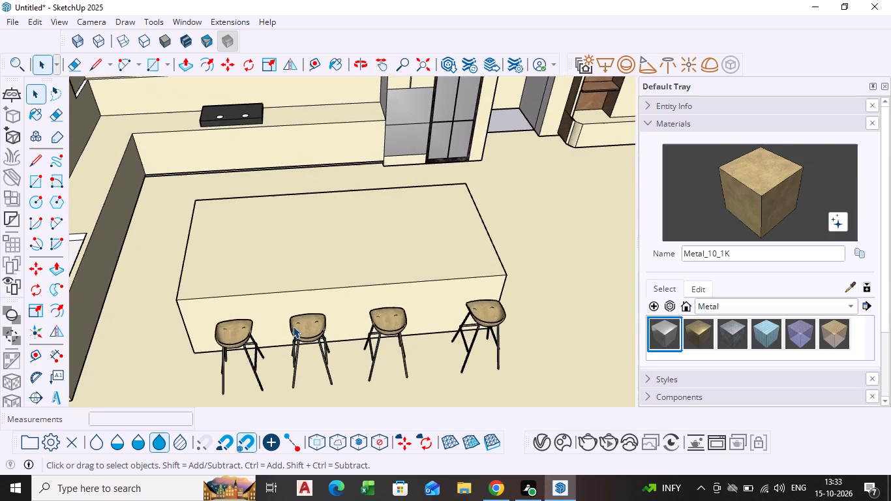
scroll(293, 326, "up", 5)
scroll(293, 326, "down", 4)
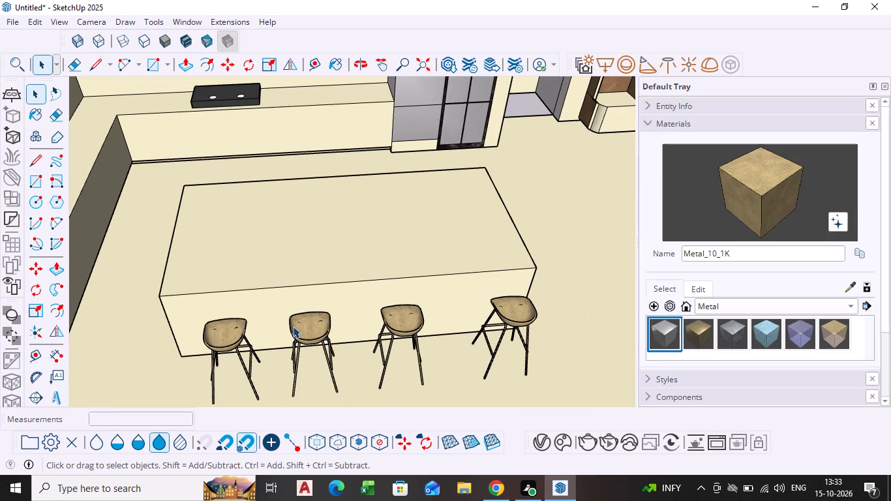
middle_click_drag(293, 326, 339, 234)
scroll(339, 229, "down", 1)
middle_click_drag(339, 230, 337, 233)
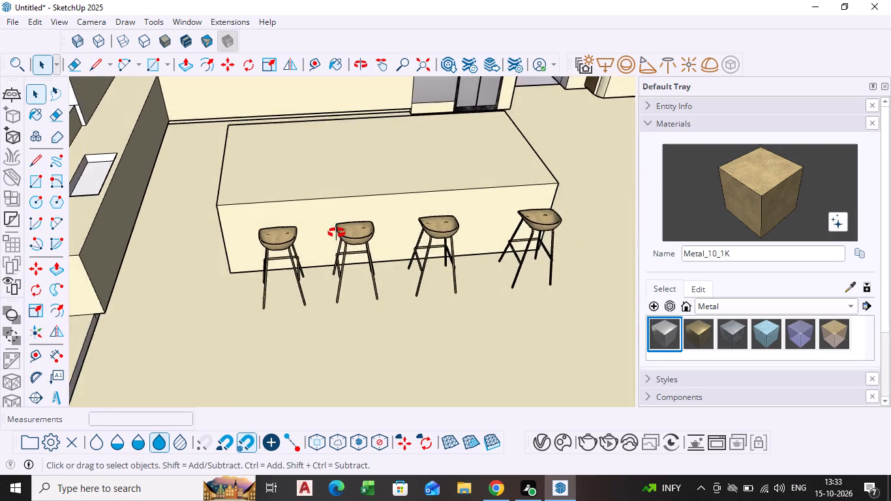
middle_click_drag(337, 233, 307, 289)
scroll(318, 275, "down", 7)
middle_click_drag(319, 274, 325, 220)
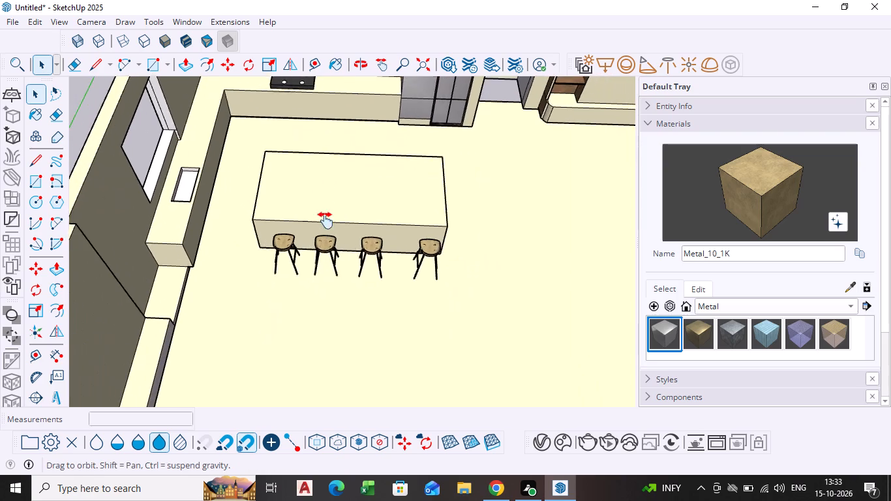
middle_click_drag(325, 220, 326, 219)
scroll(326, 235, "down", 2)
Scale the high chair nearest the sink counter along the red axis by about 1.29 to widen it.
scroll(334, 249, "up", 2)
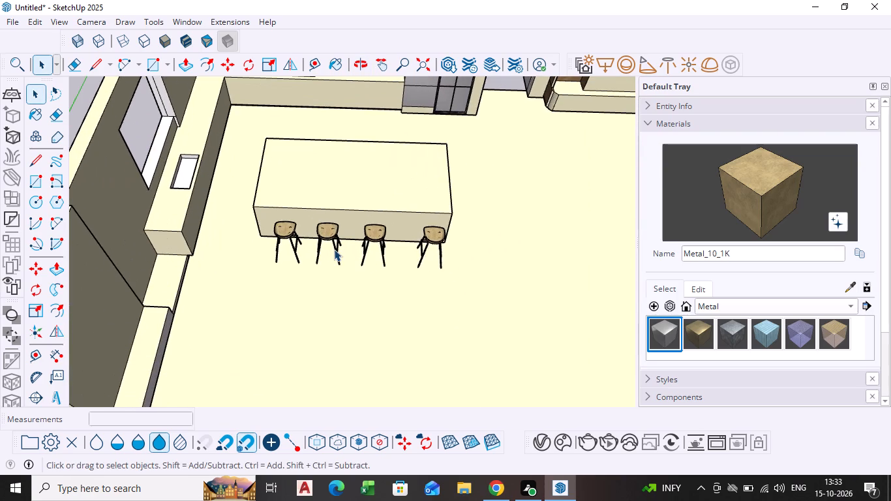
scroll(323, 243, "up", 4)
left_click(282, 244)
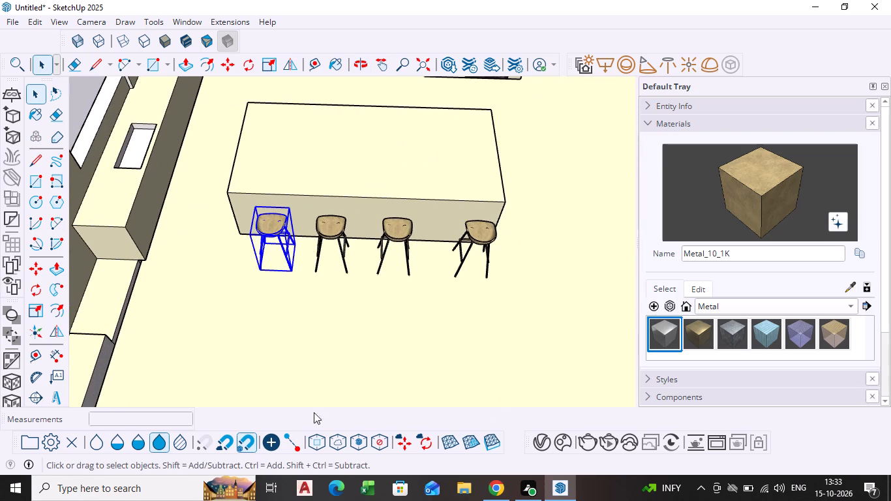
left_click(34, 314)
scroll(40, 311, "up", 4)
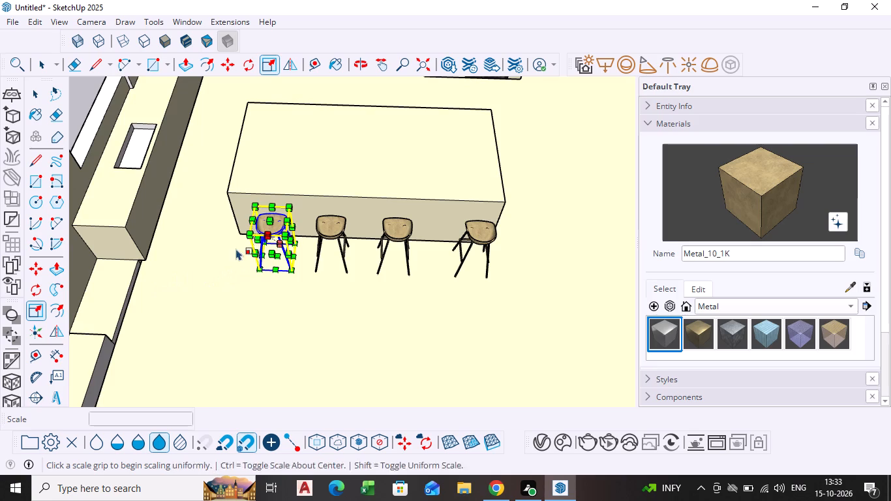
middle_click_drag(250, 253, 415, 175)
scroll(229, 276, "up", 4)
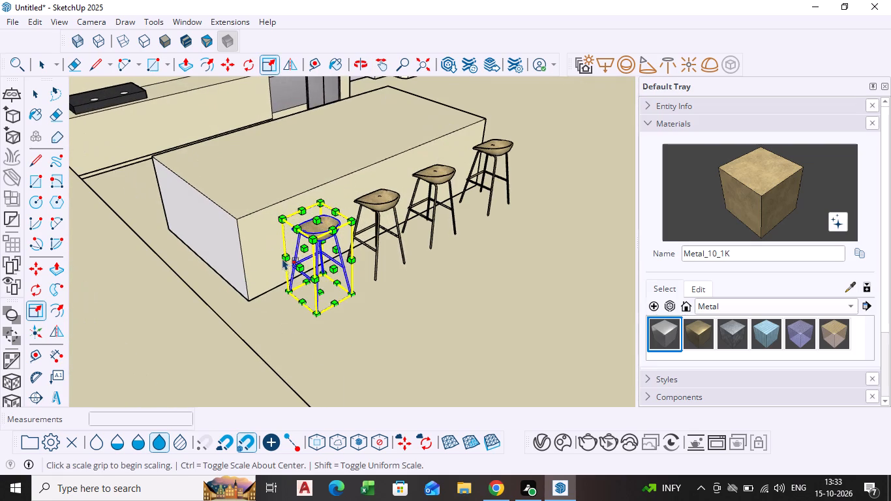
left_click(298, 269)
left_click(287, 270)
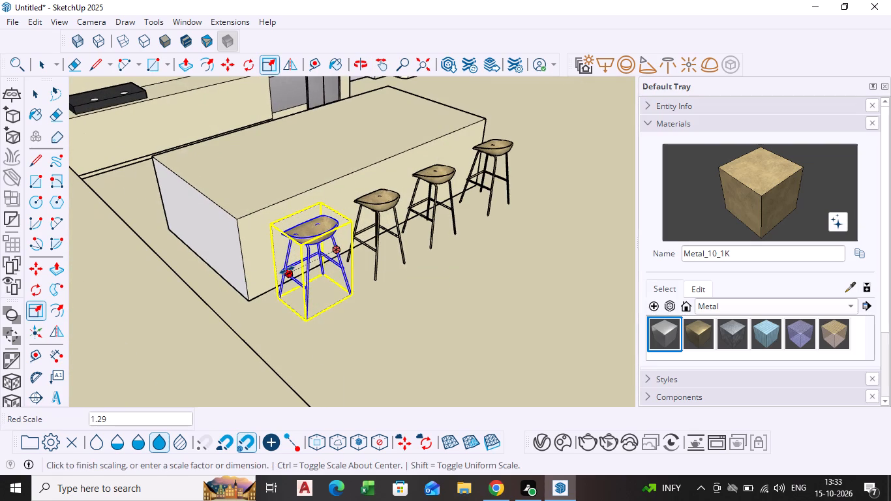
left_click(380, 225)
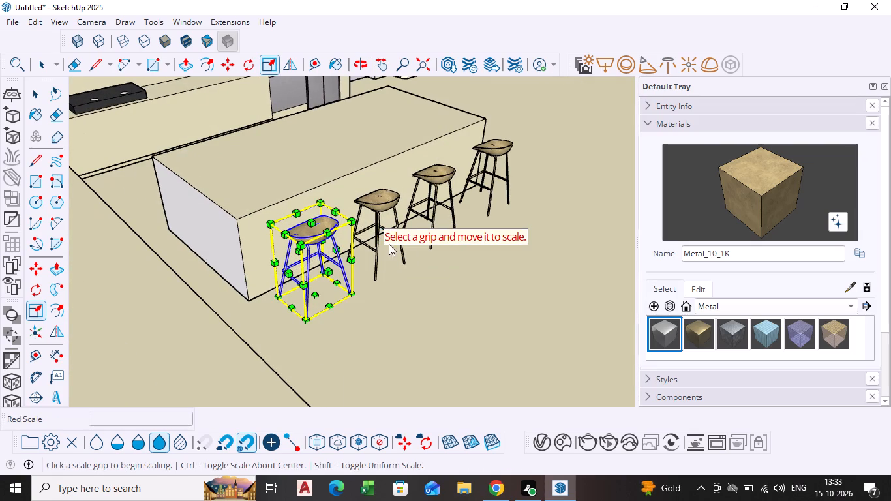
left_click(415, 369)
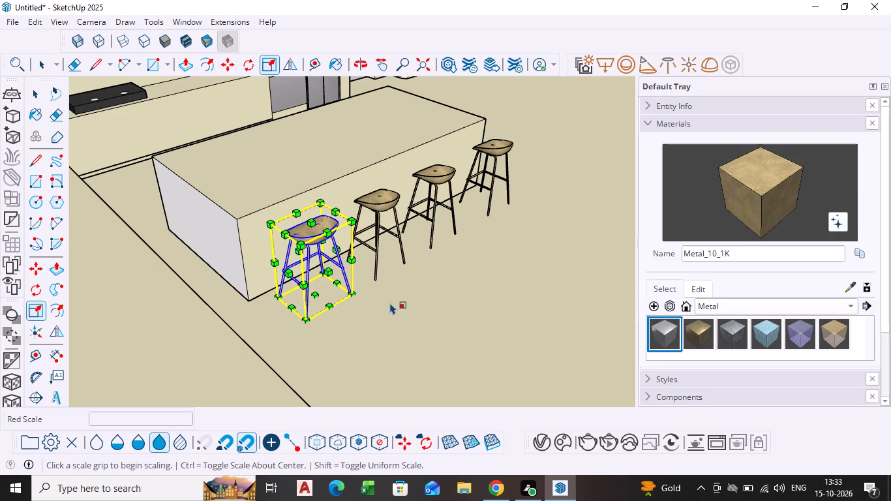
key("Escape")
key("space")
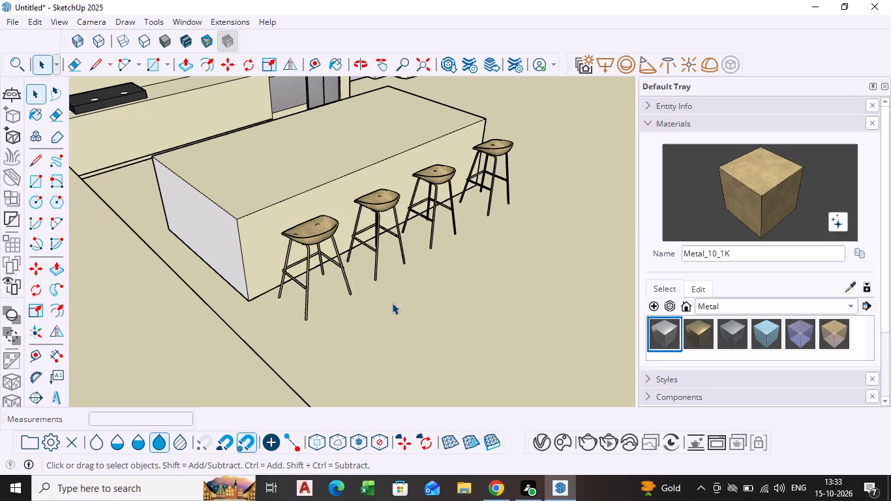
Scale the second high chair from the sink counter along the red axis by about 1.15.
left_click(373, 234)
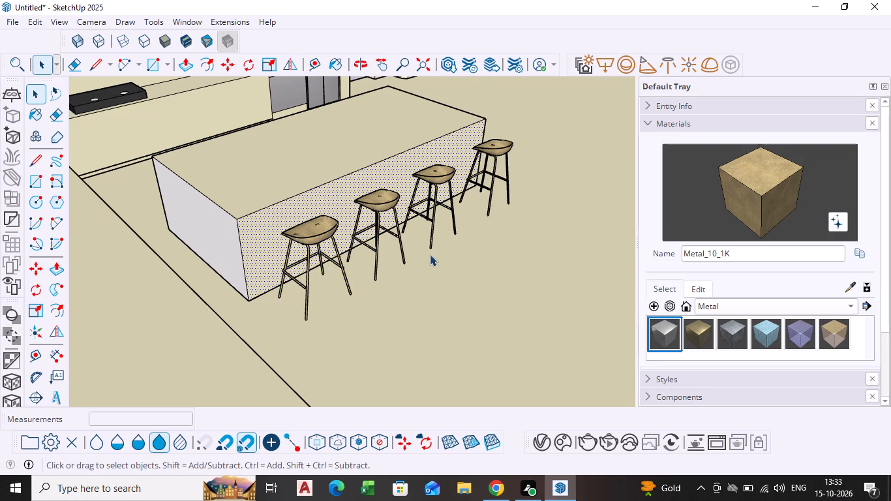
left_click(375, 250)
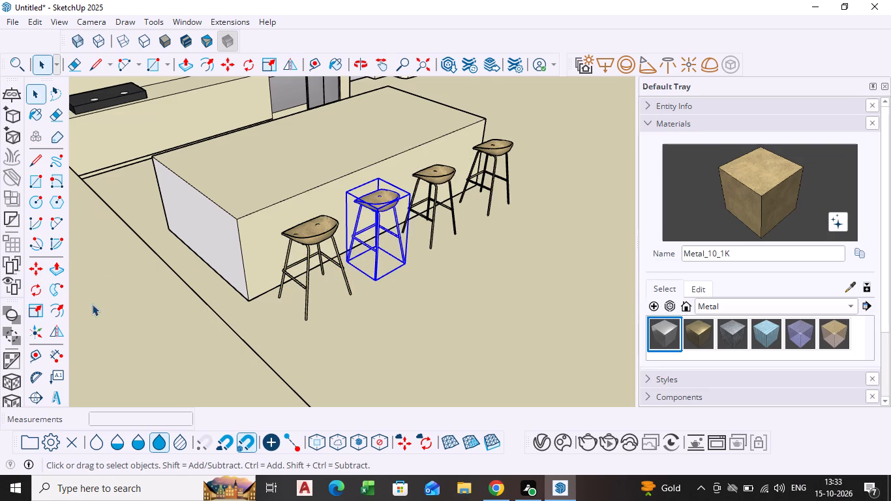
left_click(44, 304)
scroll(287, 256, "up", 7)
middle_click_drag(392, 269, 375, 281)
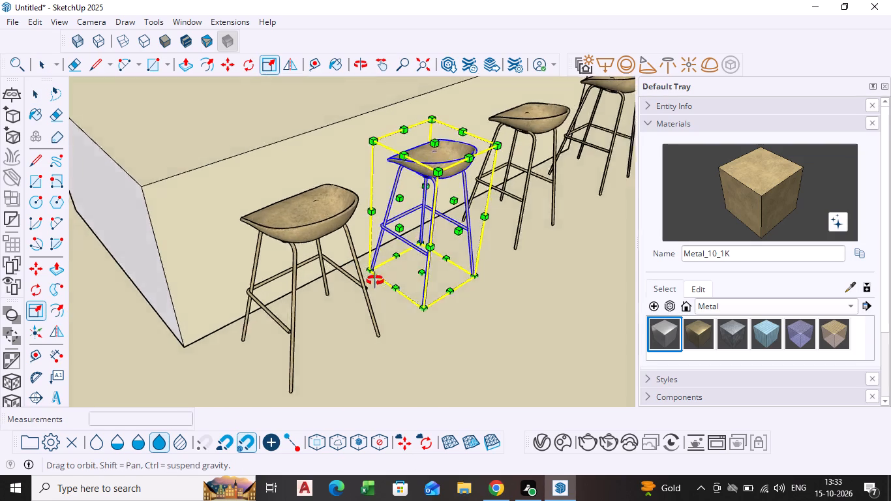
middle_click_drag(375, 281, 295, 313)
left_click(436, 245)
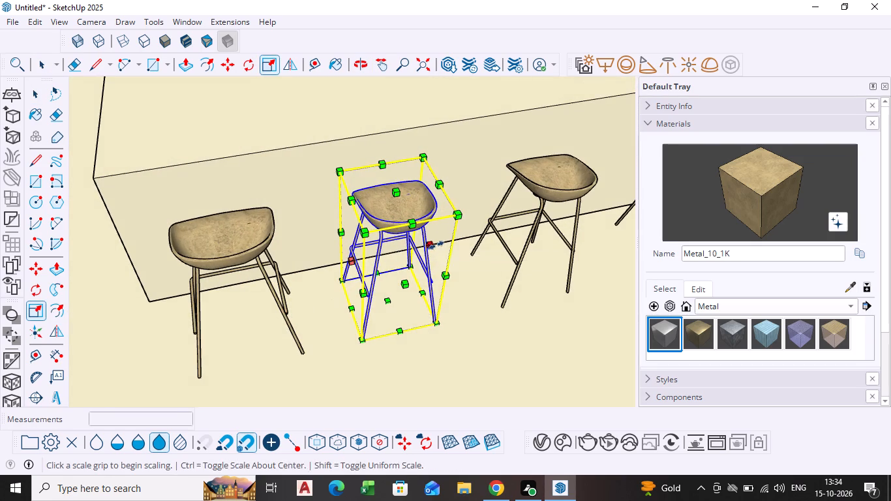
left_click(442, 245)
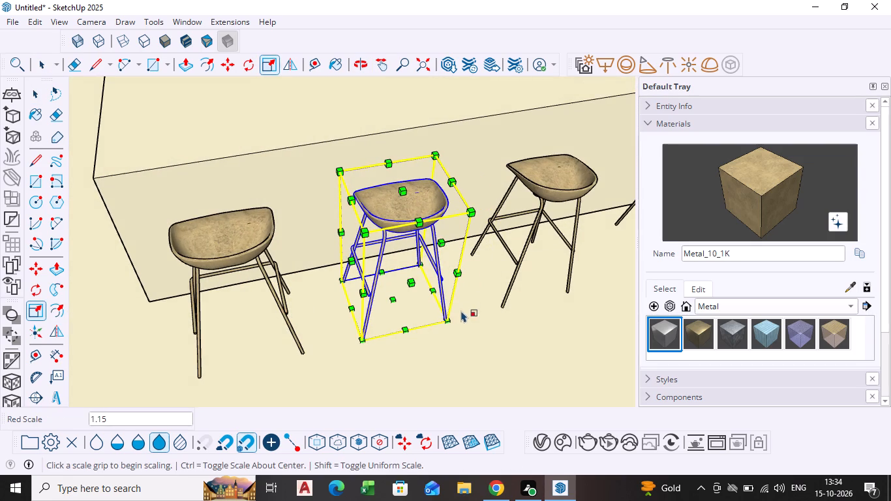
key("space")
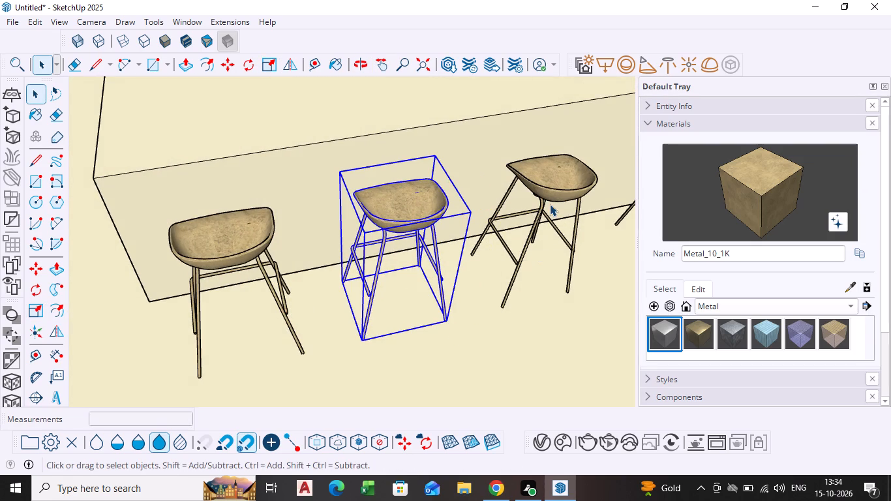
Scale the third high chair from the sink counter along the red axis by about 1.28, and clear the selection.
left_click(550, 204)
left_click(538, 189)
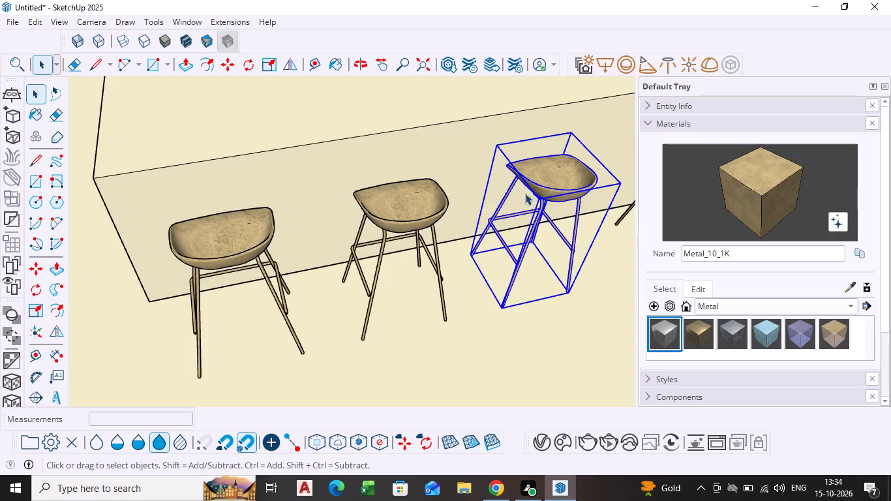
left_click(37, 305)
scroll(541, 250, "down", 1)
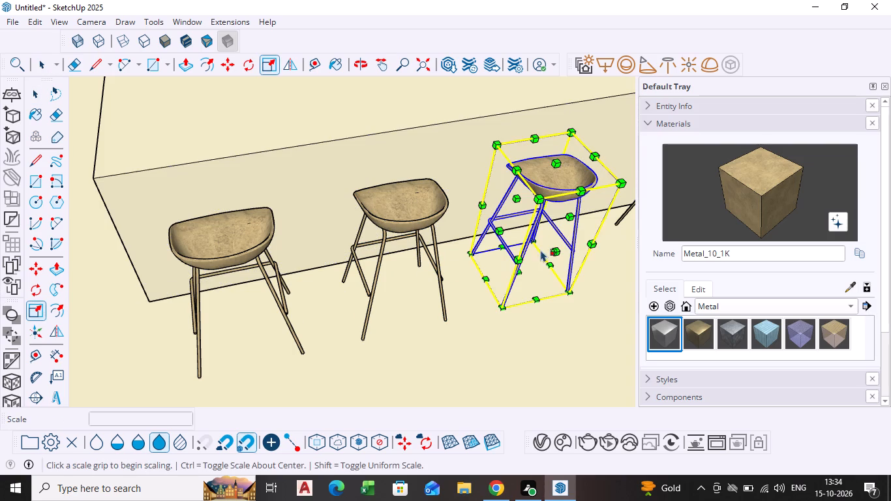
scroll(541, 250, "down", 1)
middle_click_drag(541, 250, 344, 192)
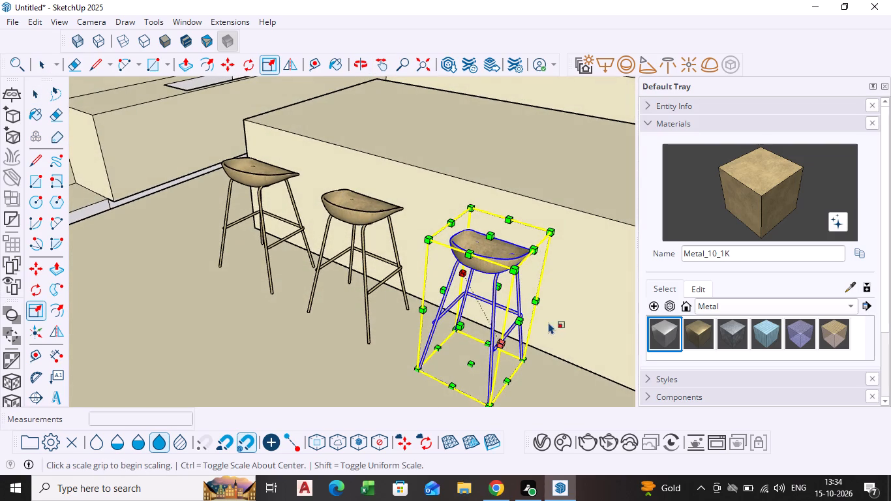
left_click(525, 324)
left_click(542, 333)
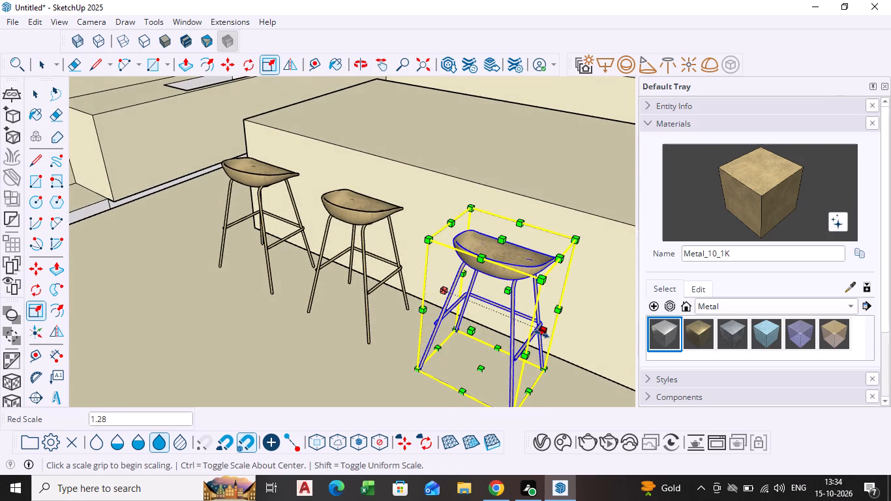
key("space")
scroll(348, 354, "down", 4)
left_click(335, 352)
Widen the fourth high chair, at the island end farthest from the sink counter, by scaling it along the red axis.
scroll(389, 324, "down", 7)
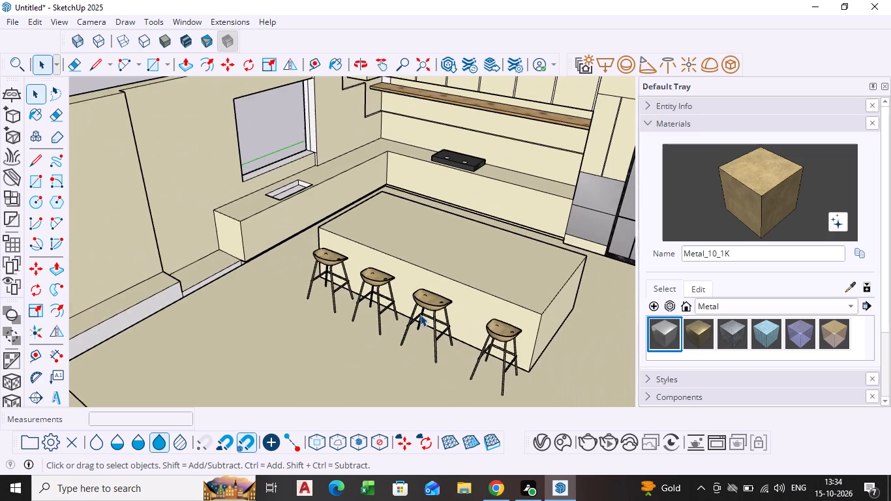
middle_click_drag(420, 314, 397, 255)
middle_click_drag(438, 284, 526, 354)
left_click(527, 298)
scroll(524, 301, "up", 4)
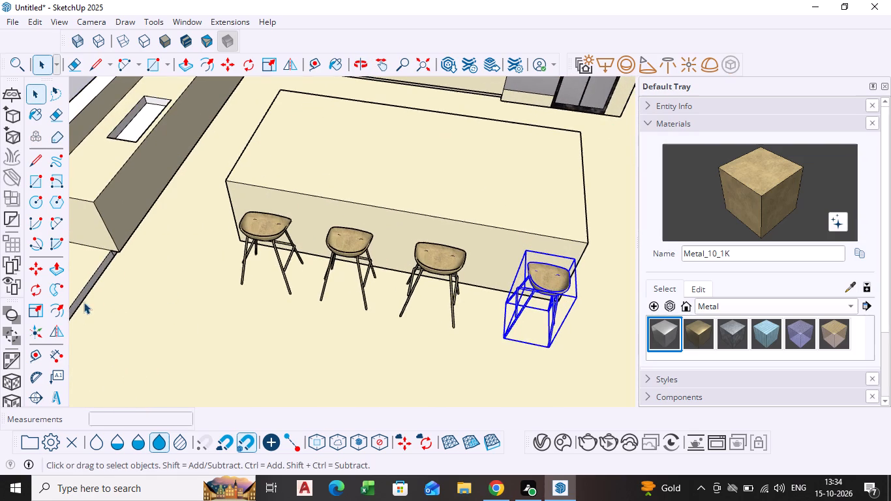
left_click(38, 315)
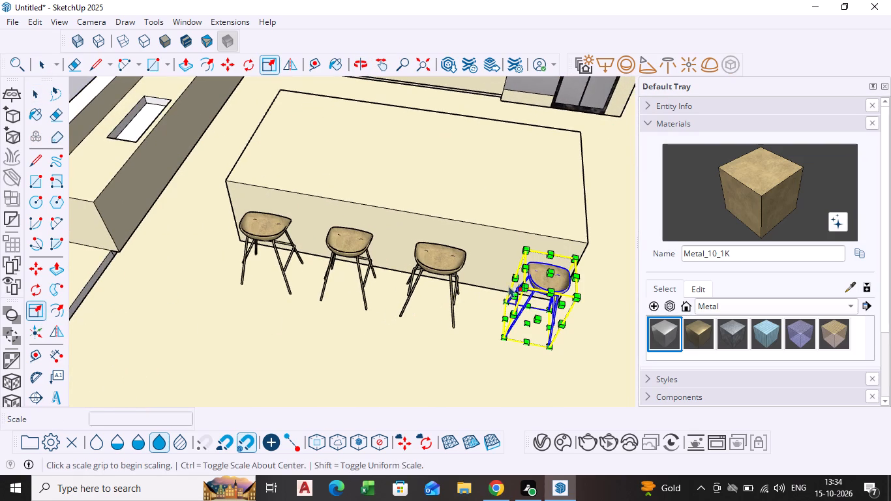
left_click(511, 296)
left_click(498, 296)
key("space")
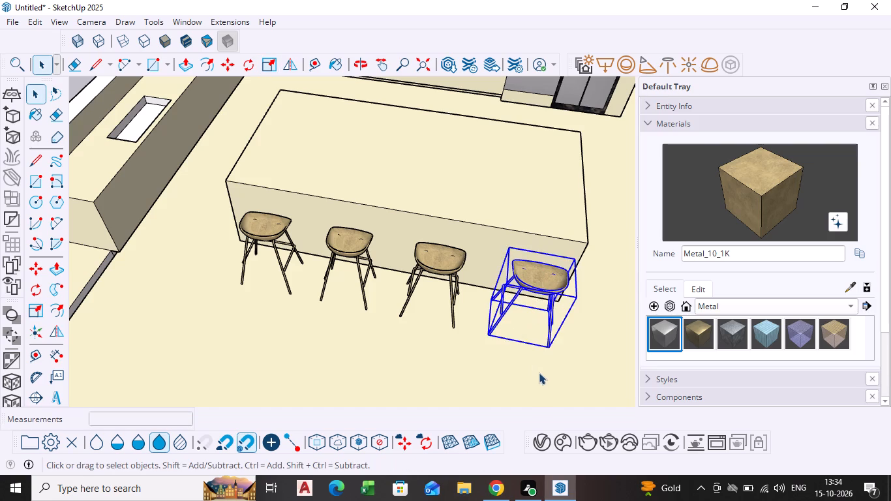
left_click(538, 372)
Scale the fourth high chair back slightly along the red axis by about 0.94 and deselect it.
scroll(438, 352, "down", 4)
left_click(521, 303)
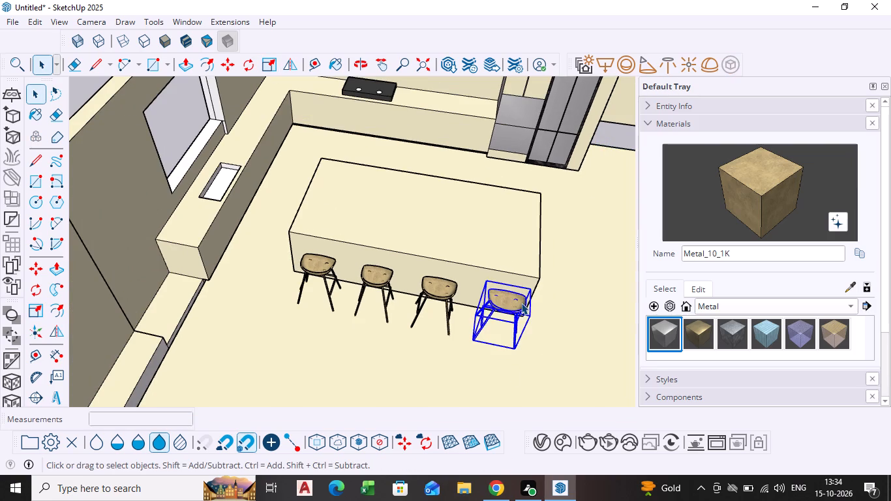
left_click(42, 317)
scroll(288, 314, "up", 3)
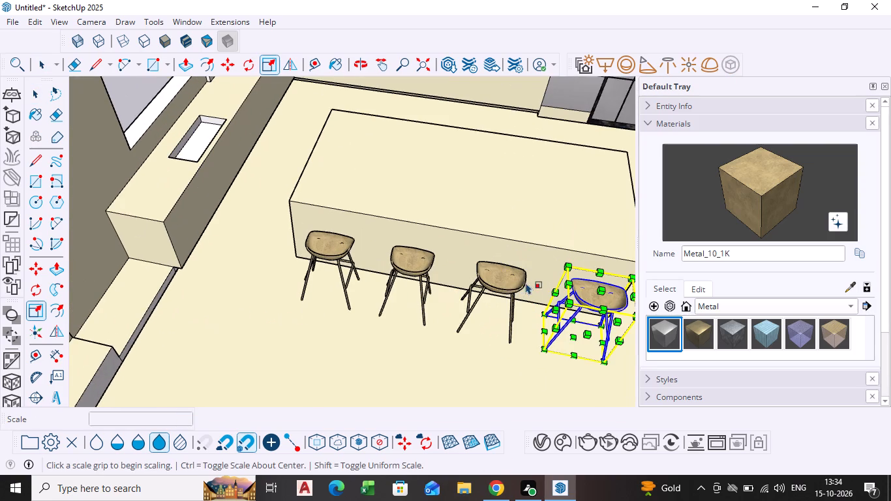
left_click(555, 309)
left_click(559, 310)
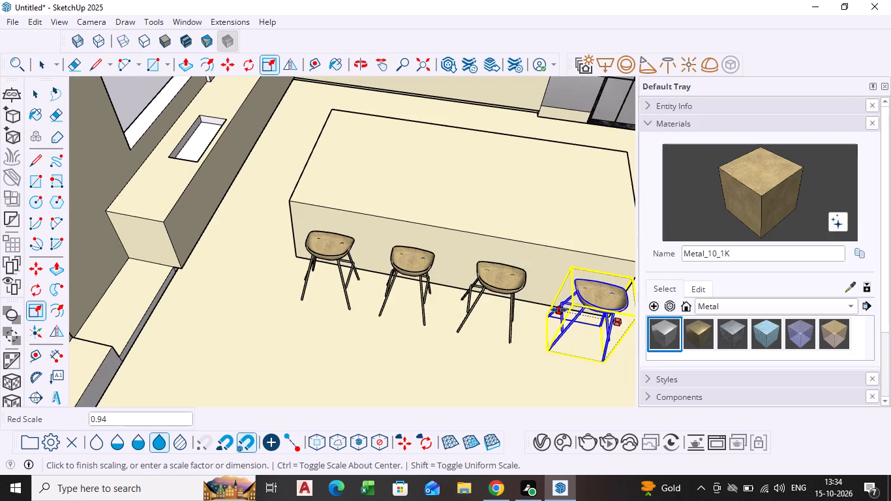
key("space")
left_click(498, 380)
Draw a rectangle about 2' 3" by 1' 2" on the island top, near its end facing the sink counter.
scroll(489, 367, "down", 5)
middle_click_drag(489, 363, 504, 303)
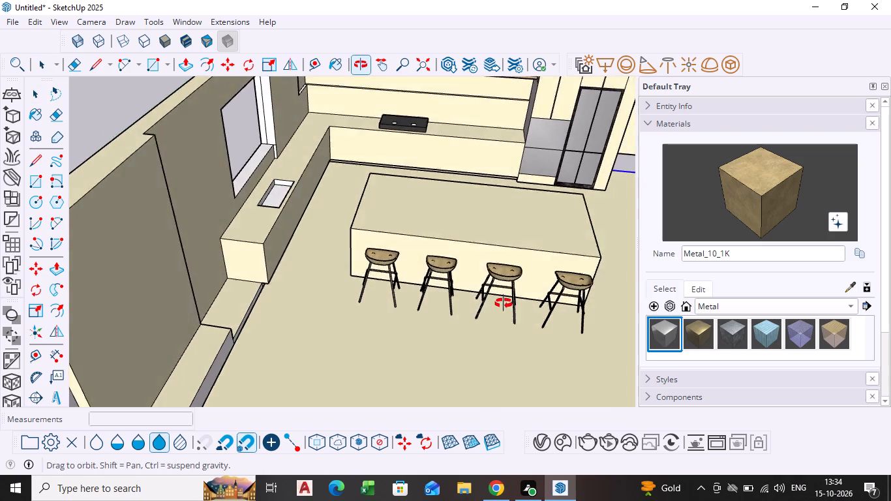
middle_click_drag(504, 303, 502, 289)
scroll(489, 273, "down", 9)
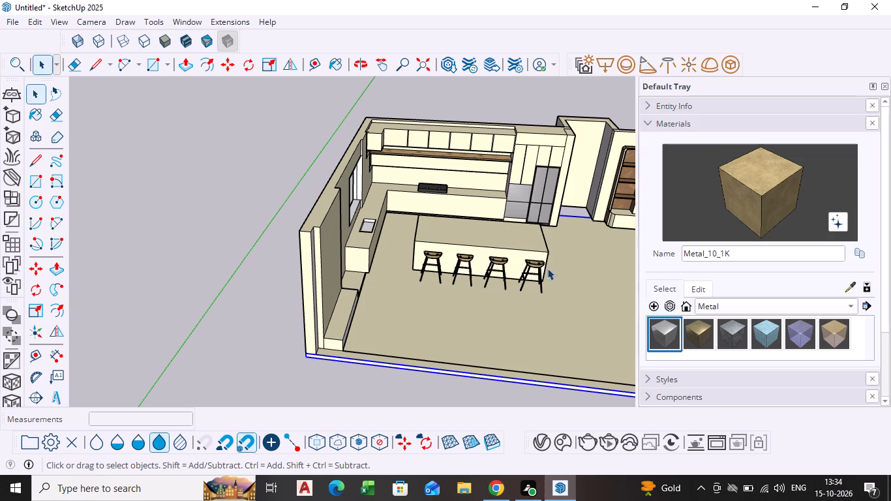
scroll(395, 240, "down", 1)
middle_click_drag(395, 241, 406, 359)
scroll(454, 254, "up", 4)
middle_click_drag(421, 264, 441, 326)
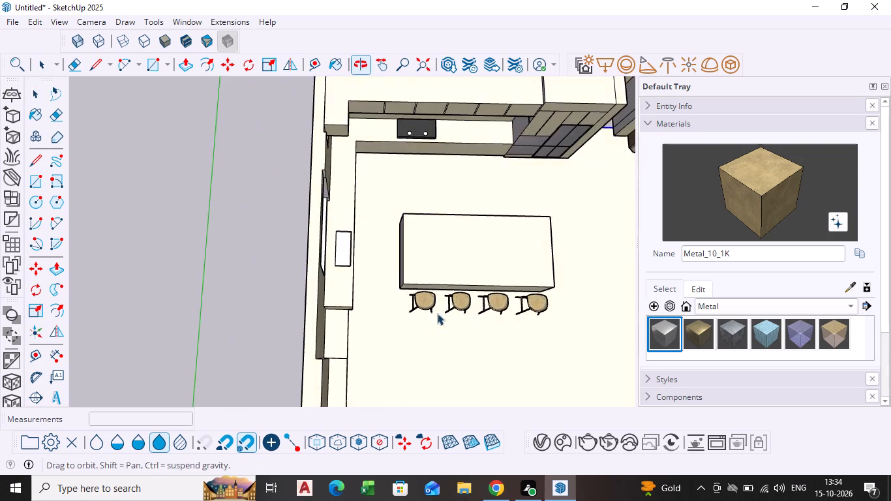
scroll(426, 259, "up", 8)
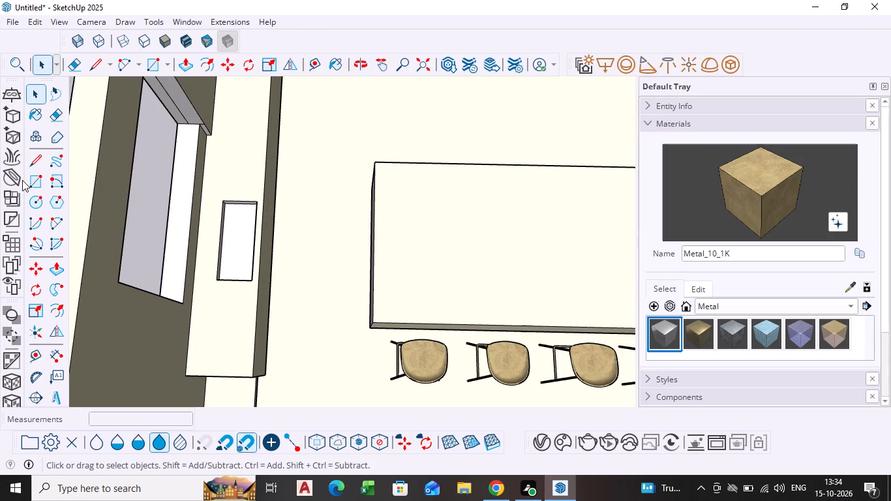
left_click(30, 179)
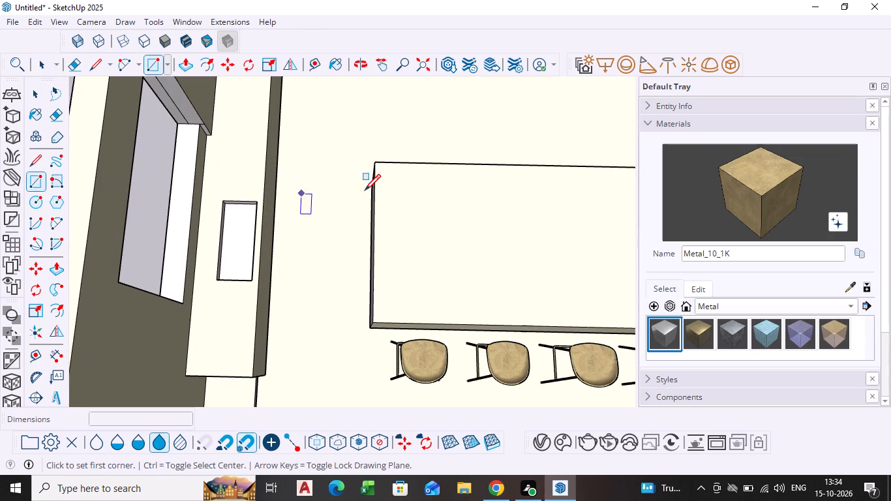
left_click(435, 194)
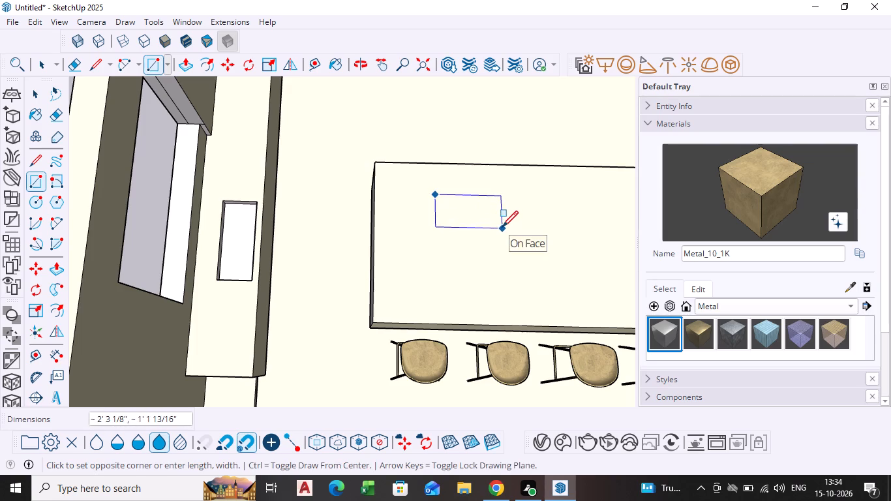
left_click(502, 228)
key("space")
Push the new rectangle down into the island top to form a rectangular sink-like recess.
left_click(484, 220)
key("p")
left_click(484, 220)
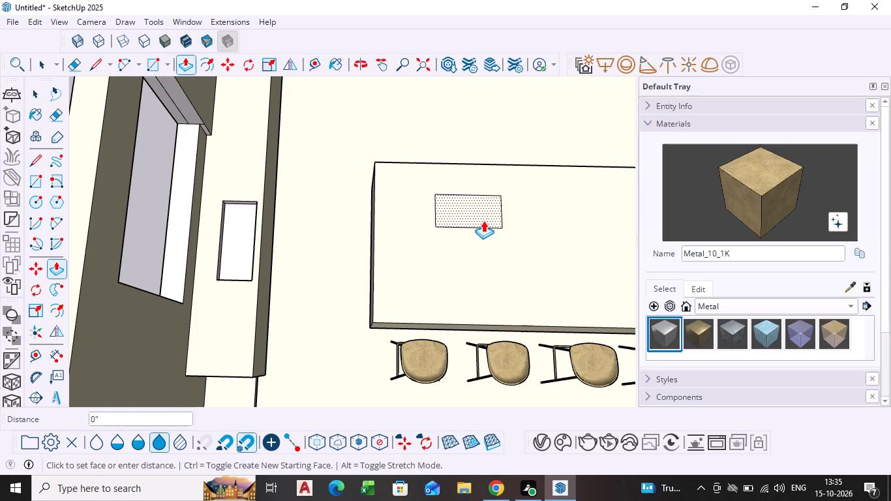
left_click(472, 217)
key("space")
scroll(465, 241, "down", 1)
middle_click_drag(464, 241, 451, 230)
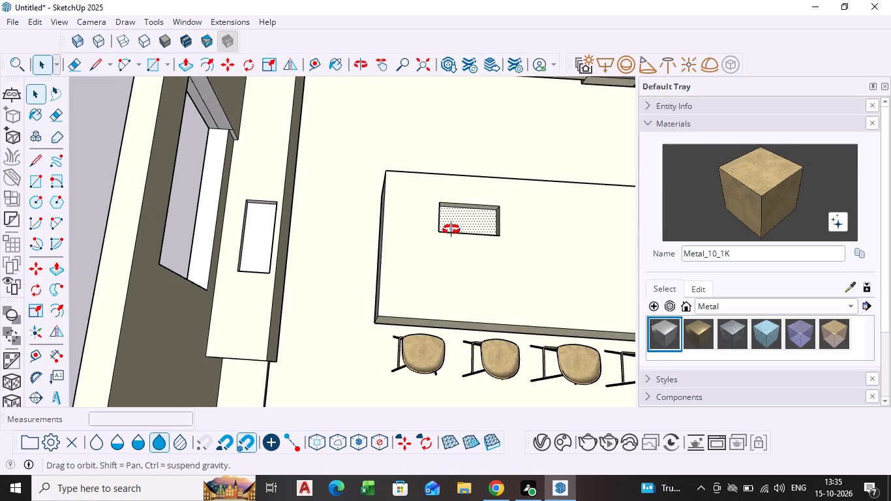
middle_click_drag(451, 230, 449, 169)
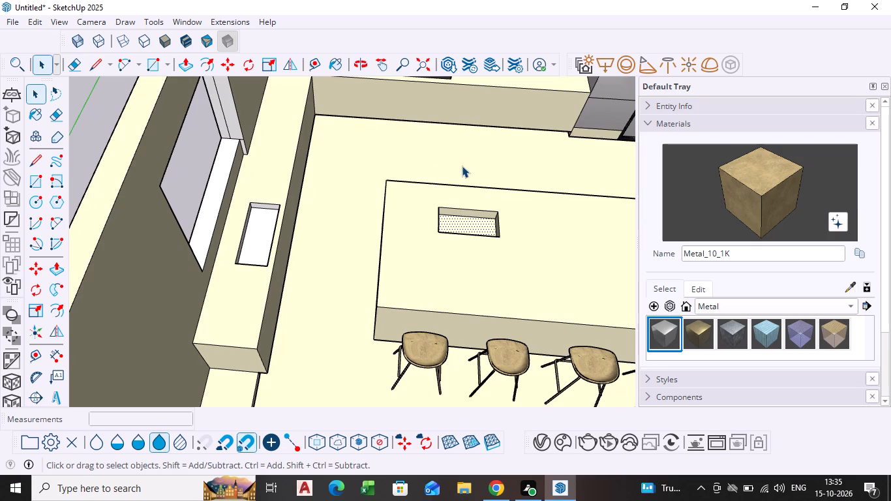
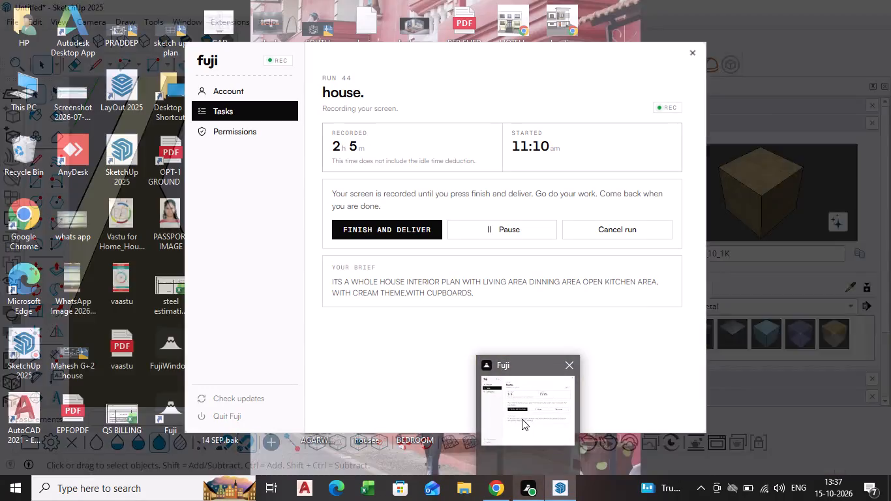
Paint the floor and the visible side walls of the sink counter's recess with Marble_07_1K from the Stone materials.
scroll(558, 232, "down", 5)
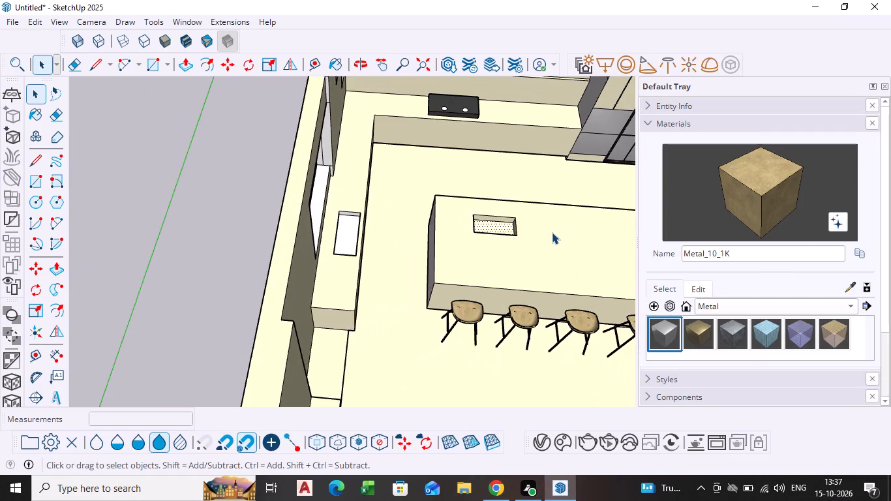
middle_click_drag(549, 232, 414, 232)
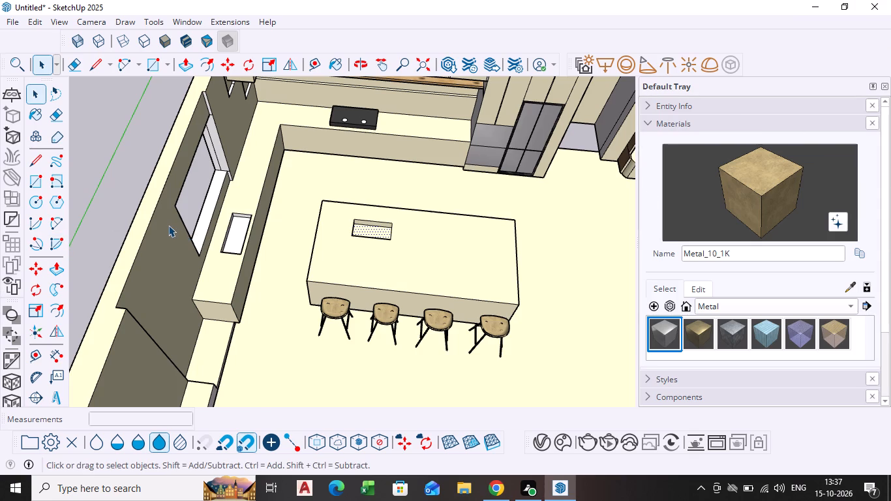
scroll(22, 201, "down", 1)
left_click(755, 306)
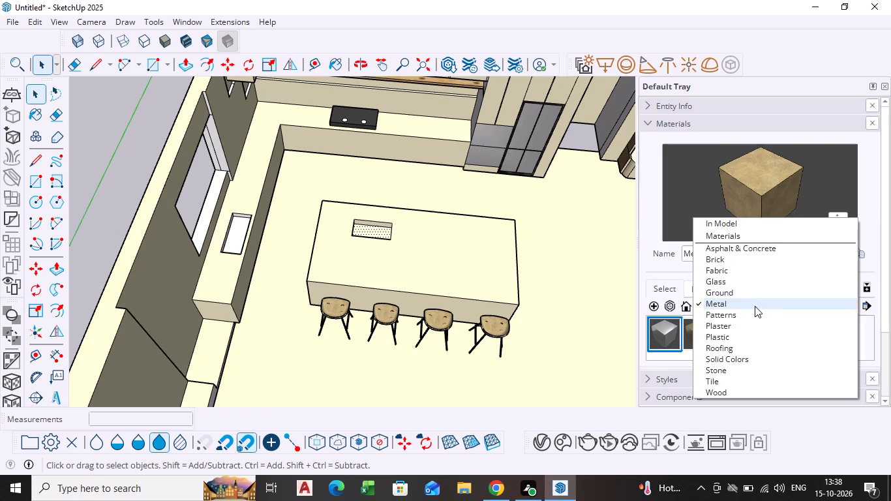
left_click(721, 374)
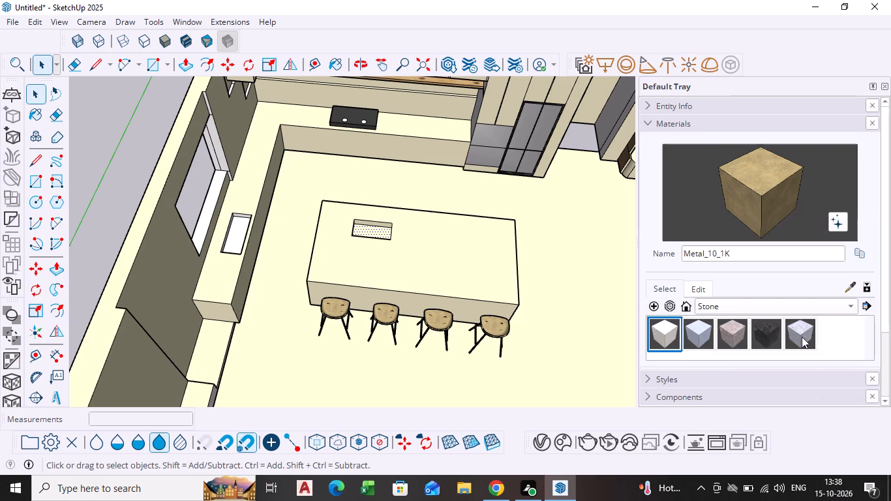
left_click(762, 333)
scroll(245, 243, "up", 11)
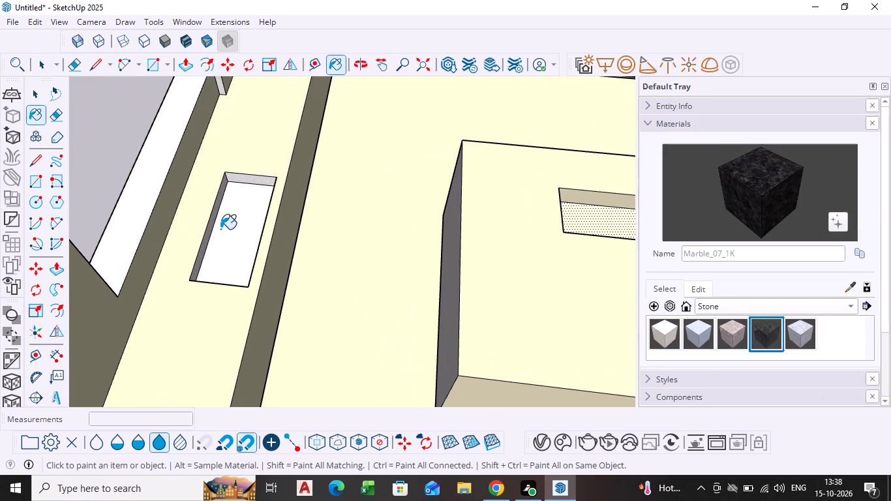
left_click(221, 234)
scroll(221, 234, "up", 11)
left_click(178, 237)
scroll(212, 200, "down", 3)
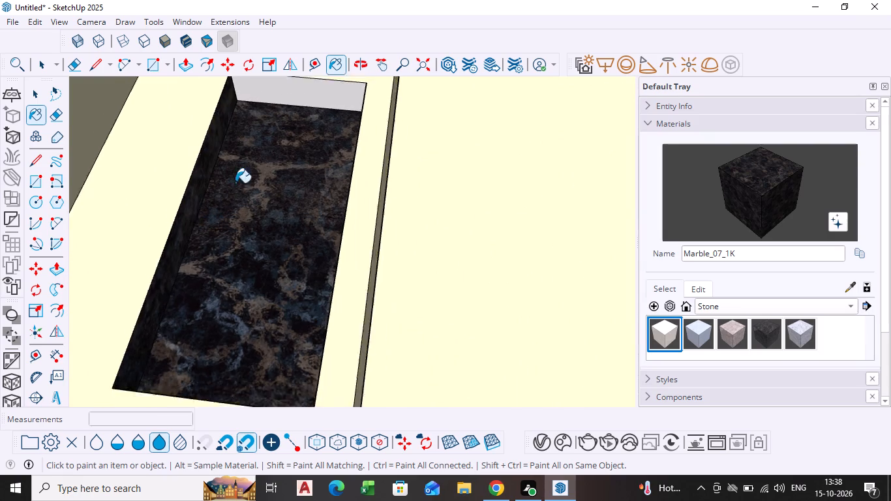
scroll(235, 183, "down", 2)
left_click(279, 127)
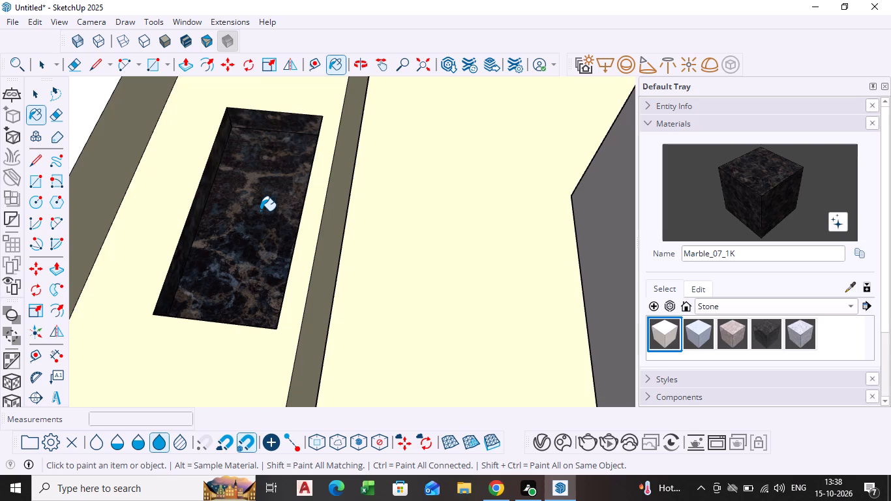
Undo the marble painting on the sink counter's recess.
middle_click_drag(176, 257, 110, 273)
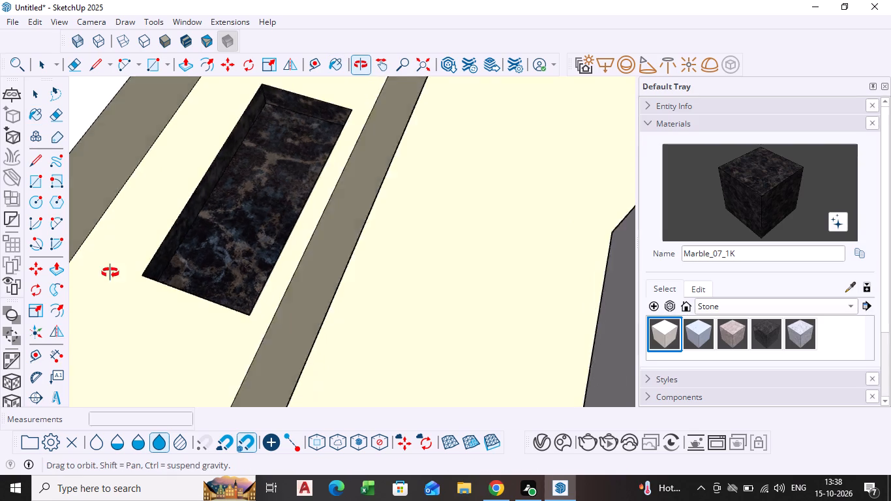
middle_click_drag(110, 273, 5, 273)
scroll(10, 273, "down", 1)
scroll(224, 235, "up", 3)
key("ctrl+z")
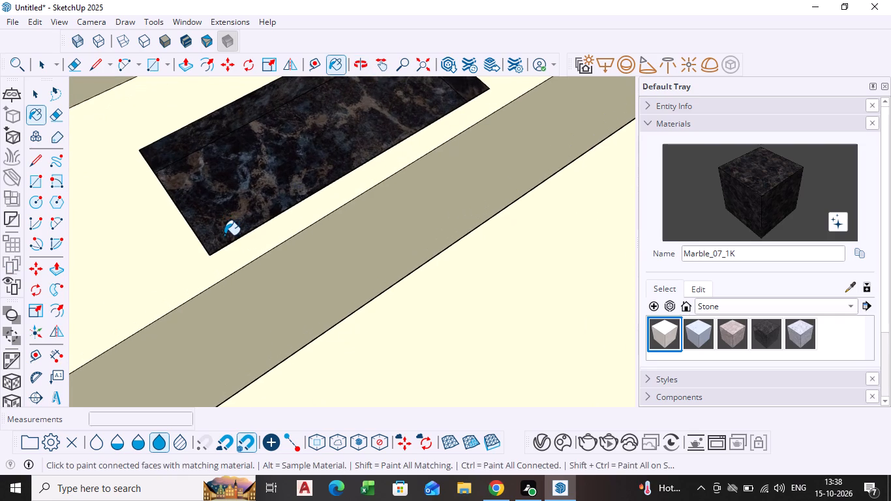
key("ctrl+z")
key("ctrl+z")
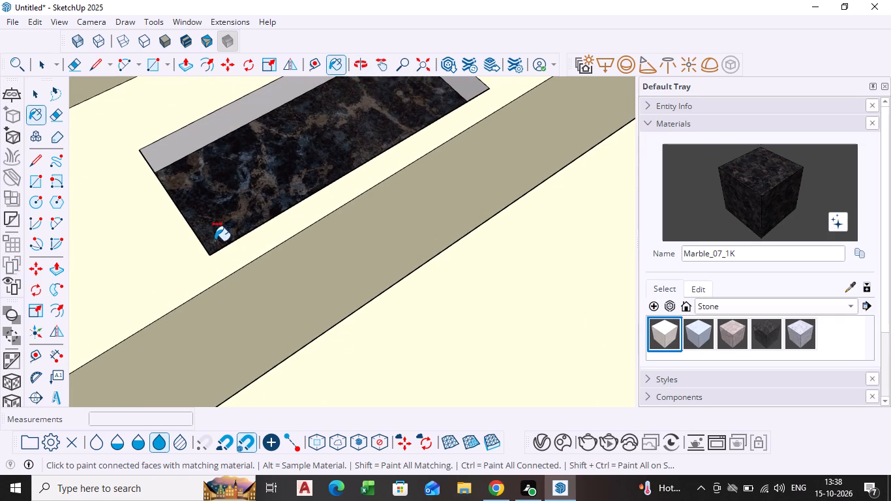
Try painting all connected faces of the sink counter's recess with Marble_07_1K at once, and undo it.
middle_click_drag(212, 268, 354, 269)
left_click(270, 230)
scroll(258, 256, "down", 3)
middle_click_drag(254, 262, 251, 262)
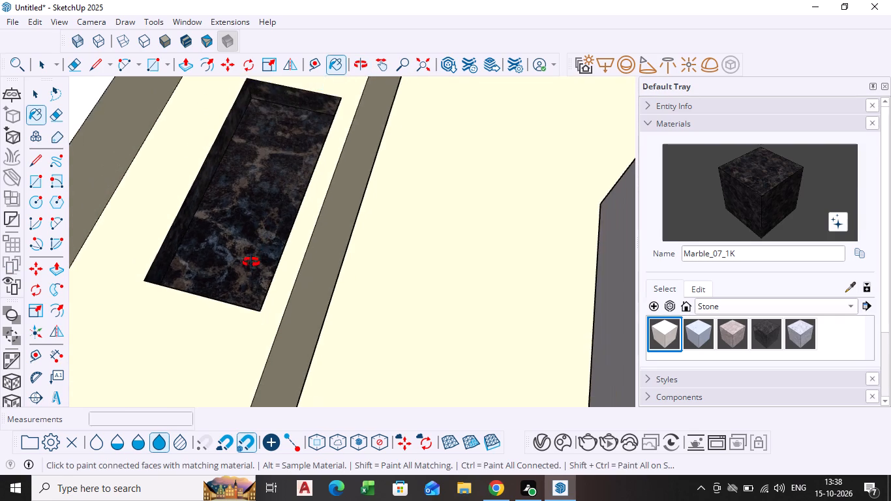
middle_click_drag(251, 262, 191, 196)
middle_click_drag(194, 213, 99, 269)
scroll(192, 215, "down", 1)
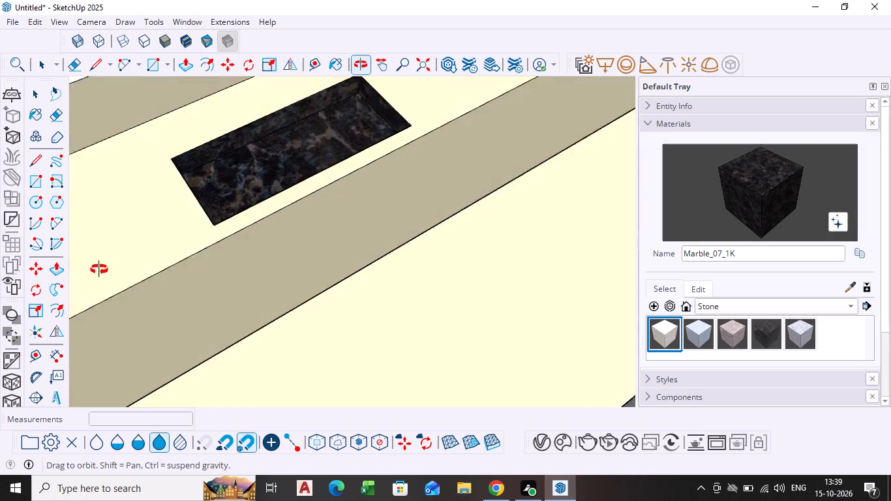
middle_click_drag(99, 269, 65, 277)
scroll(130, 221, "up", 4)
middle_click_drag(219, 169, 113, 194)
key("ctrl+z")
Paint only the floor of the sink counter's recess with Marble_07_1K and deselect it.
key("space")
left_click(348, 149)
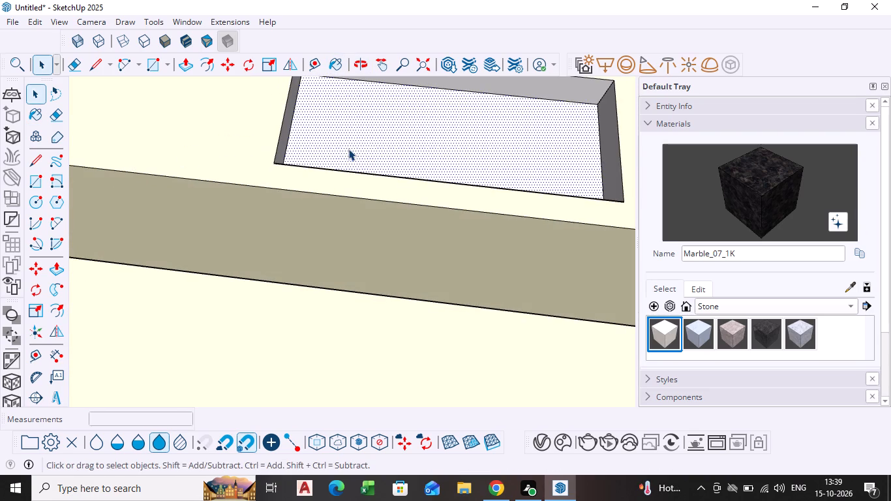
left_click(761, 188)
left_click(515, 145)
scroll(357, 187, "down", 3)
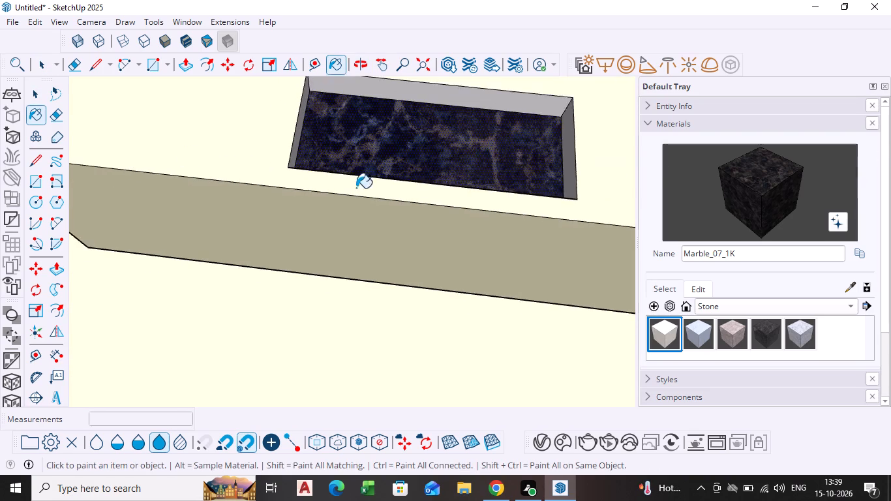
scroll(356, 188, "down", 1)
middle_click_drag(348, 225, 549, 235)
key("space")
left_click(547, 237)
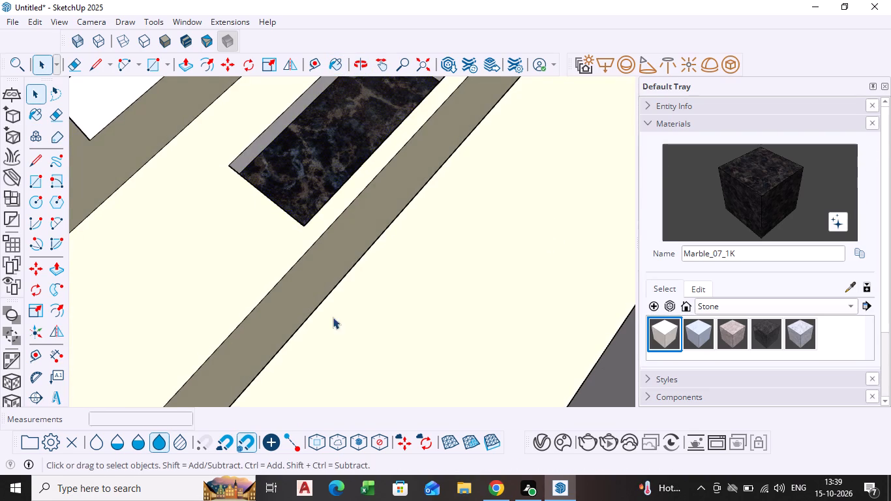
Paint the floor of the recess in the island top with Marble_07_1K.
scroll(331, 317, "down", 1)
middle_click_drag(329, 317, 405, 204)
scroll(337, 166, "up", 3)
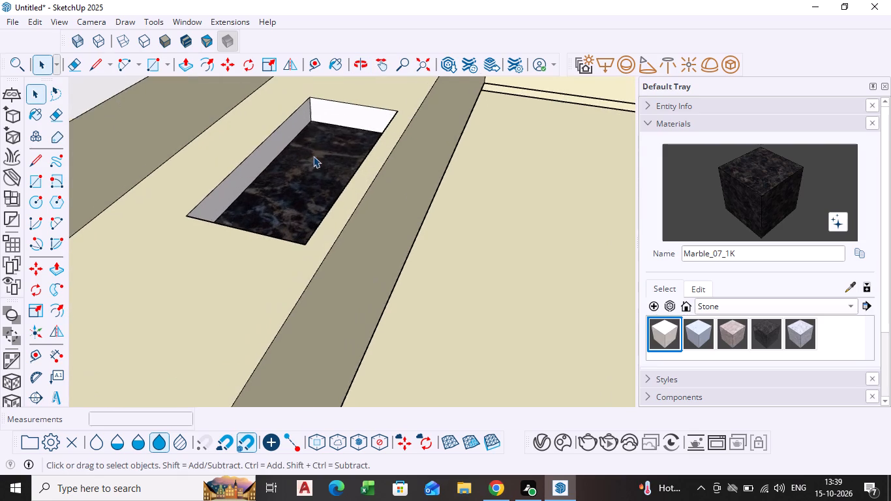
scroll(309, 226, "down", 7)
scroll(371, 290, "down", 3)
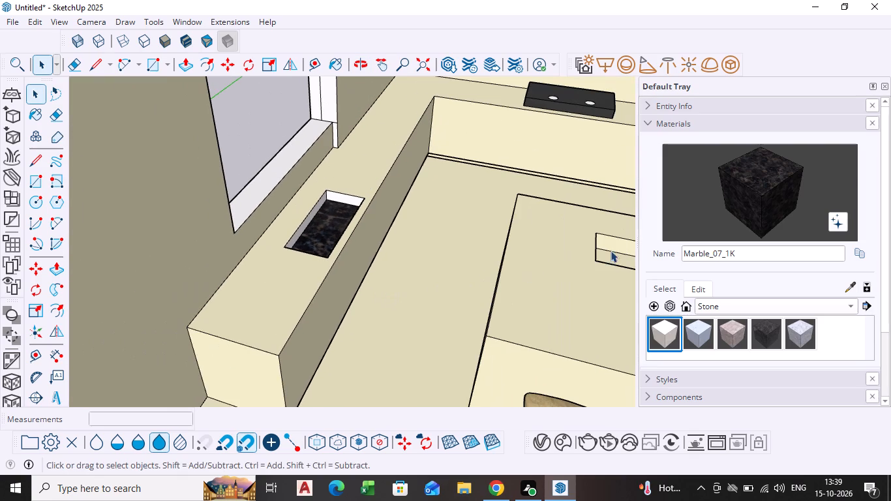
scroll(500, 285, "down", 3)
middle_click_drag(494, 285, 328, 290, "shift")
scroll(434, 265, "up", 7)
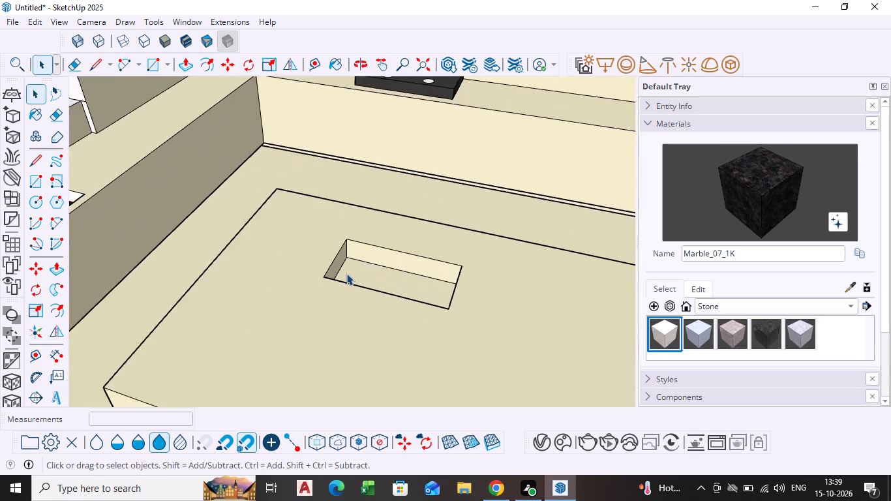
scroll(346, 273, "up", 1)
middle_click_drag(345, 283, 345, 327)
scroll(344, 285, "down", 1)
left_click(763, 203)
scroll(391, 311, "up", 3)
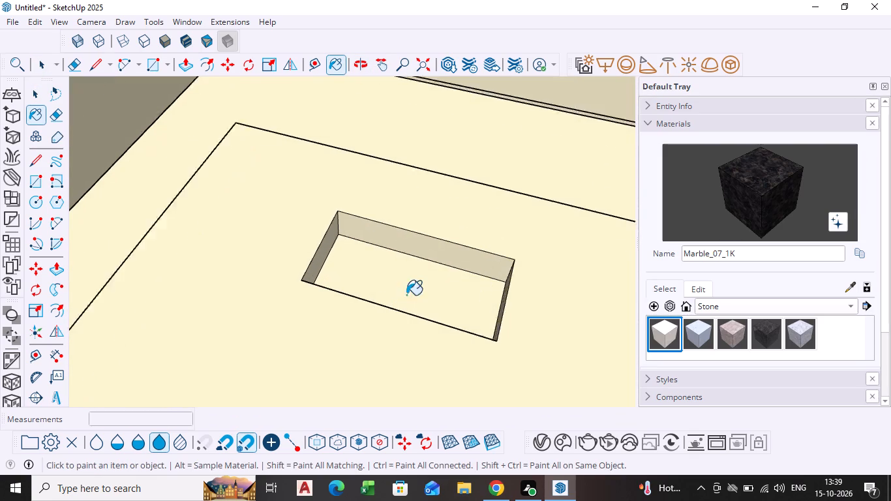
scroll(406, 295, "up", 1)
left_click(427, 281)
scroll(356, 293, "down", 10)
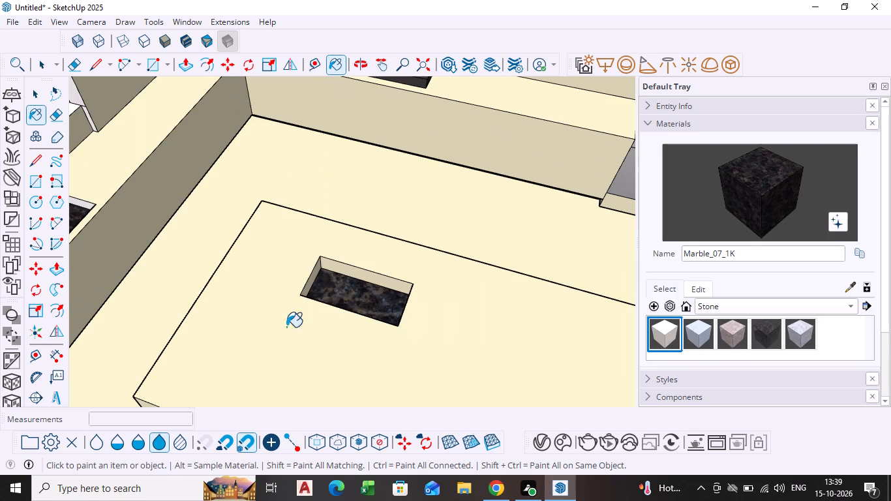
scroll(267, 334, "down", 8)
key("space")
Push the marble floor of the sink counter's recess slightly deeper.
scroll(263, 335, "down", 4)
middle_click_drag(264, 338, 350, 344)
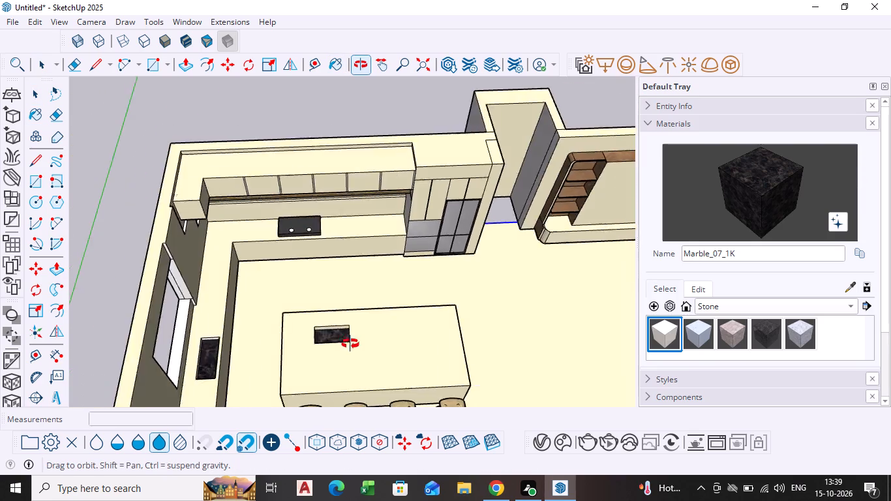
middle_click_drag(350, 344, 343, 264)
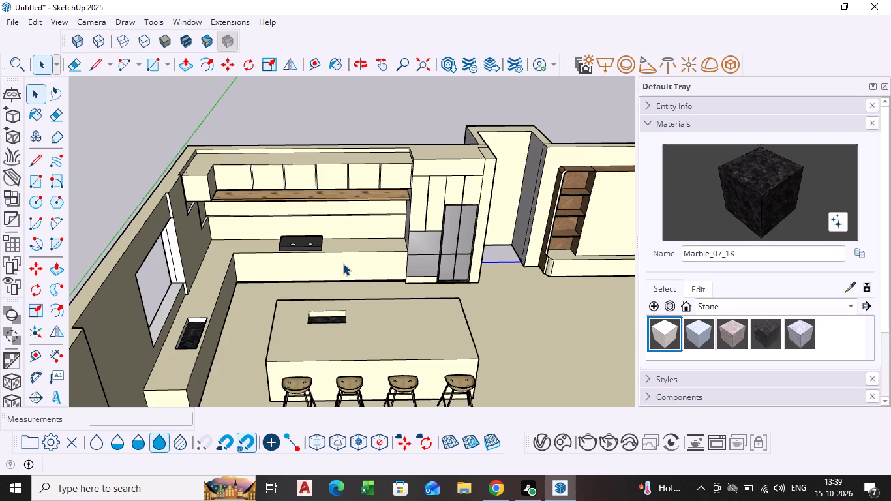
scroll(215, 314, "up", 10)
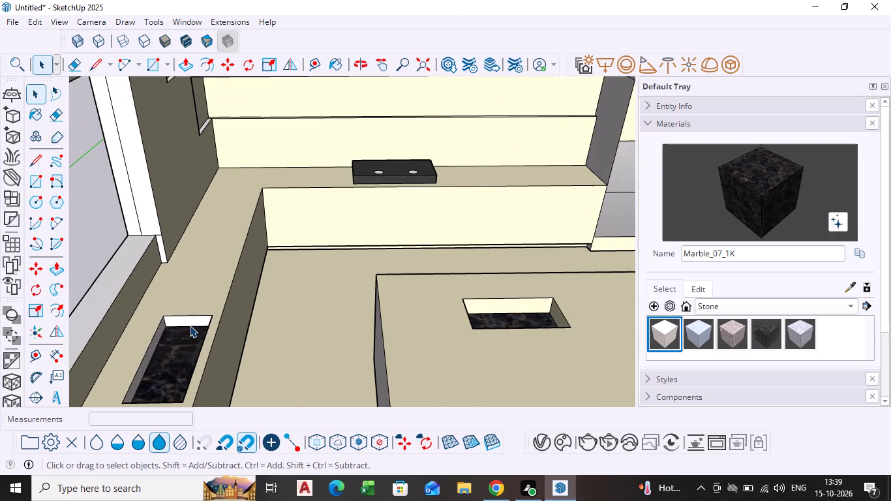
key("space")
left_click(168, 359)
key("p")
left_click(168, 359)
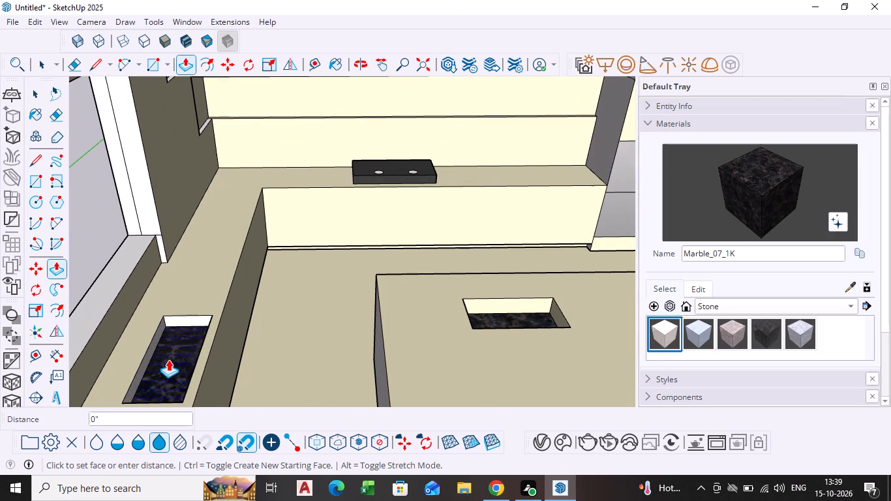
left_click(169, 367)
key("space")
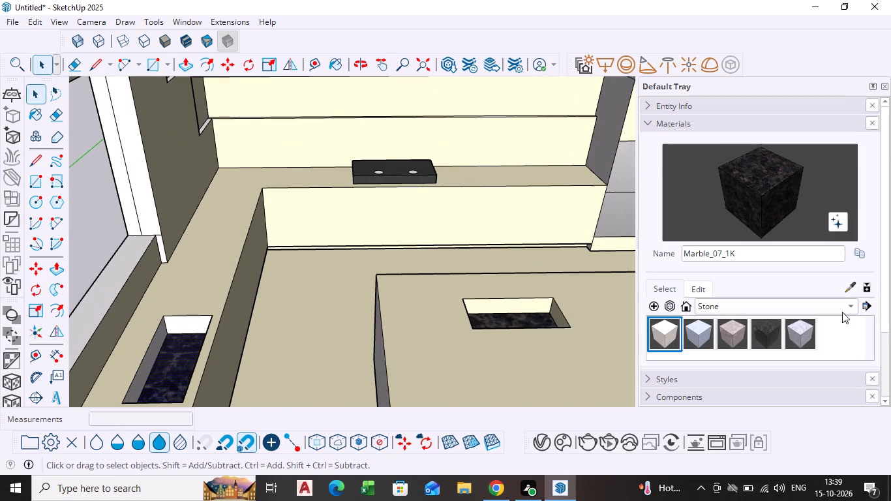
Paint the far end wall and the window-side long wall of the sink counter's recess with Marble_07_1K.
left_click(767, 335)
scroll(197, 326, "up", 3)
left_click(192, 324)
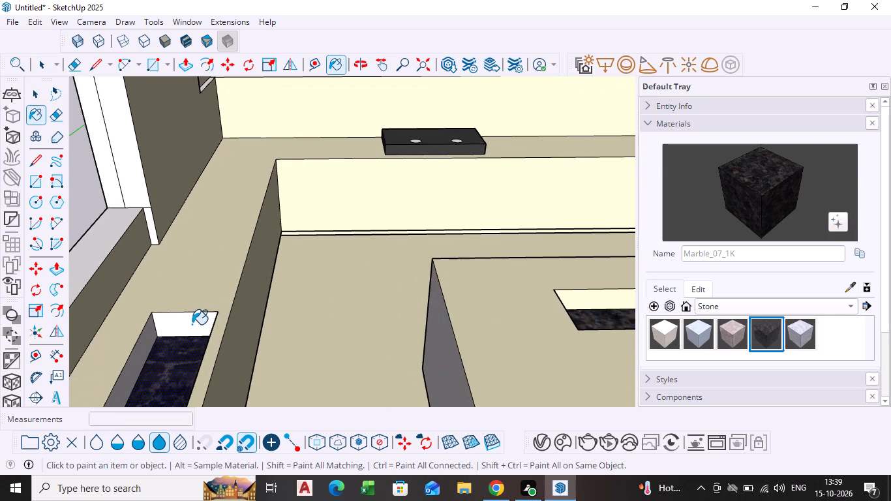
scroll(189, 326, "down", 5)
middle_click_drag(186, 330, 232, 266, "shift")
scroll(212, 281, "up", 5)
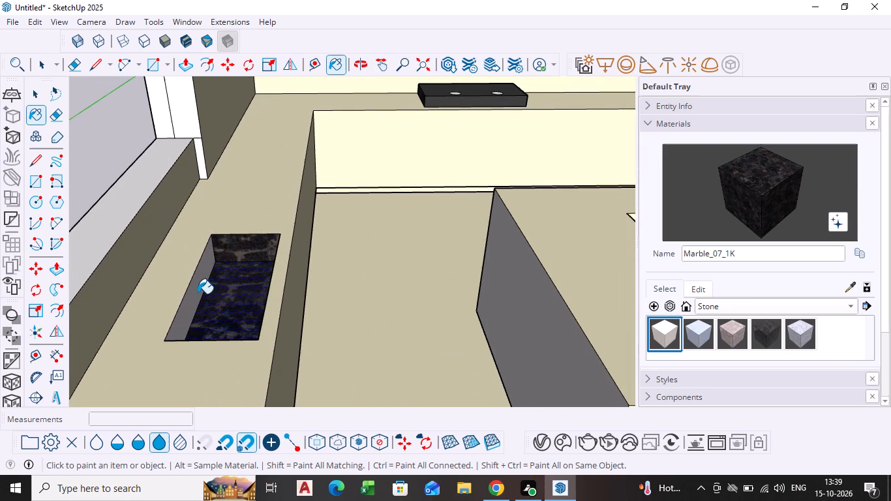
left_click(197, 294)
scroll(313, 312, "down", 4)
key("space")
left_click(357, 300)
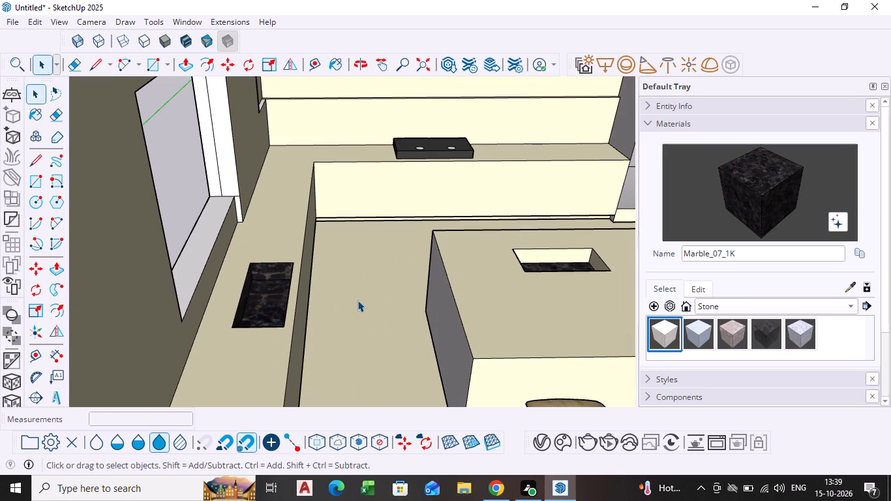
Examine the kitchen as a whole, including the counter and island recesses and the row of high chairs.
scroll(359, 310, "down", 5)
middle_click_drag(344, 321, 295, 297)
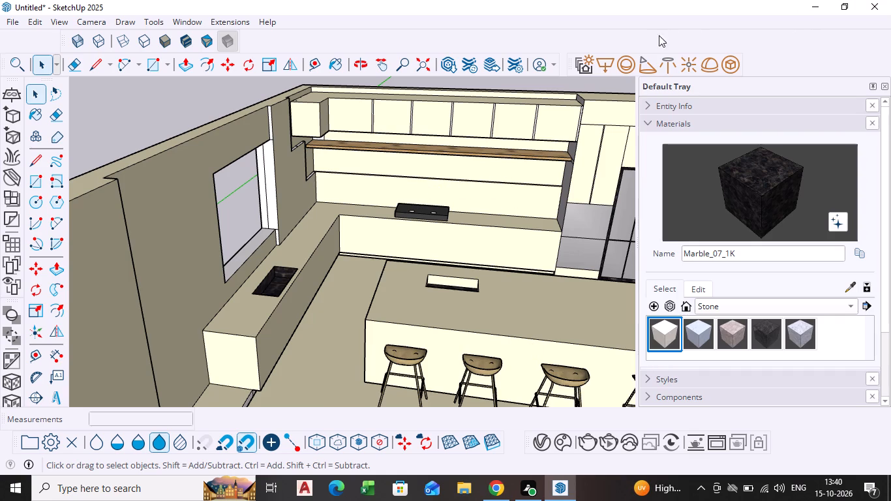
scroll(383, 260, "down", 4)
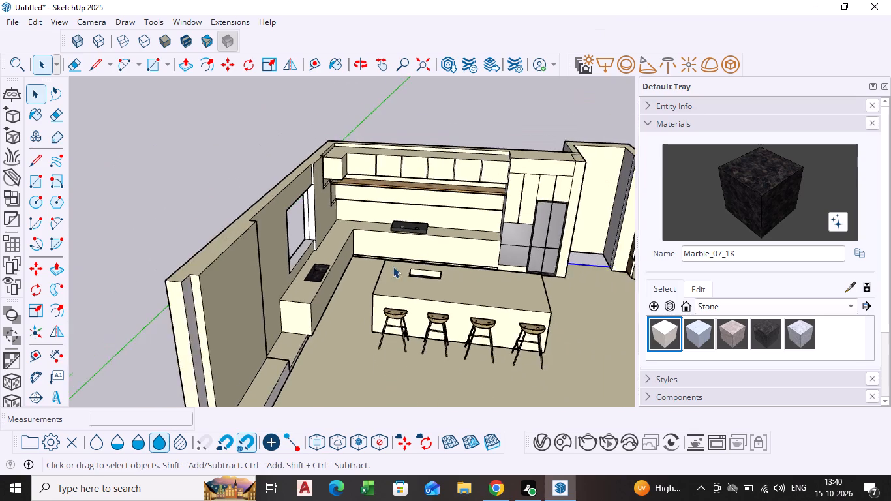
scroll(464, 292, "down", 3)
middle_click_drag(464, 292, 423, 280, "shift")
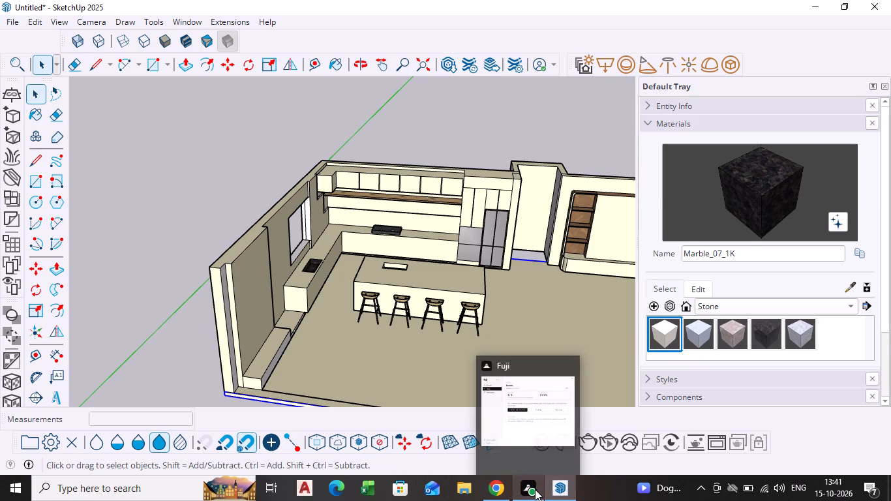
scroll(422, 286, "down", 3)
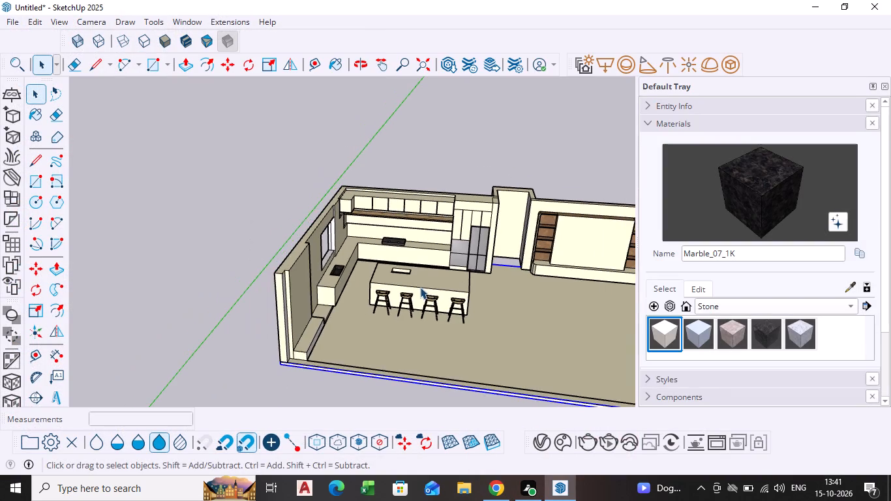
middle_click_drag(421, 292, 456, 342)
scroll(437, 326, "up", 4)
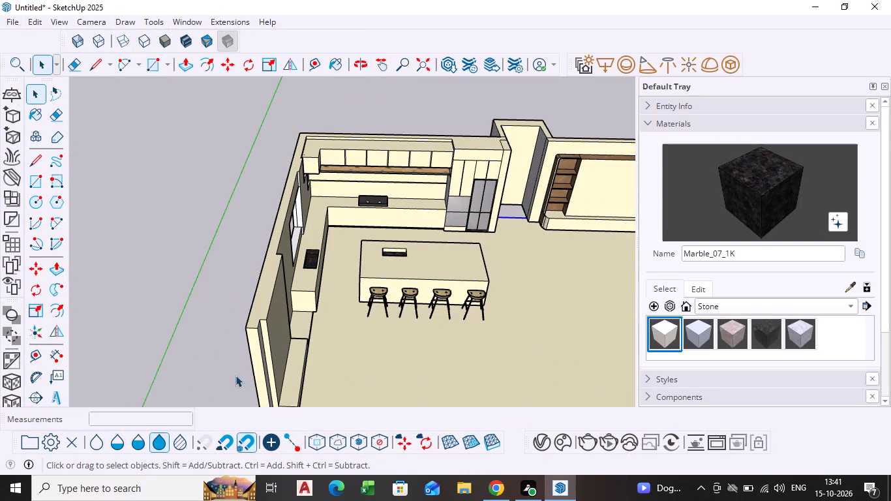
middle_click_drag(342, 374, 280, 306)
middle_click_drag(324, 322, 329, 371)
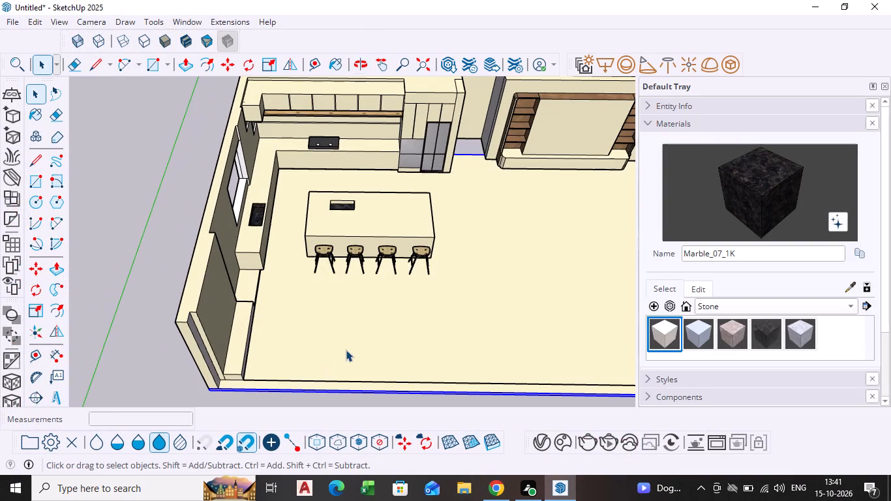
Open the 3D Warehouse, search its models for BLACK TAPE and look through the results.
scroll(365, 296, "down", 2)
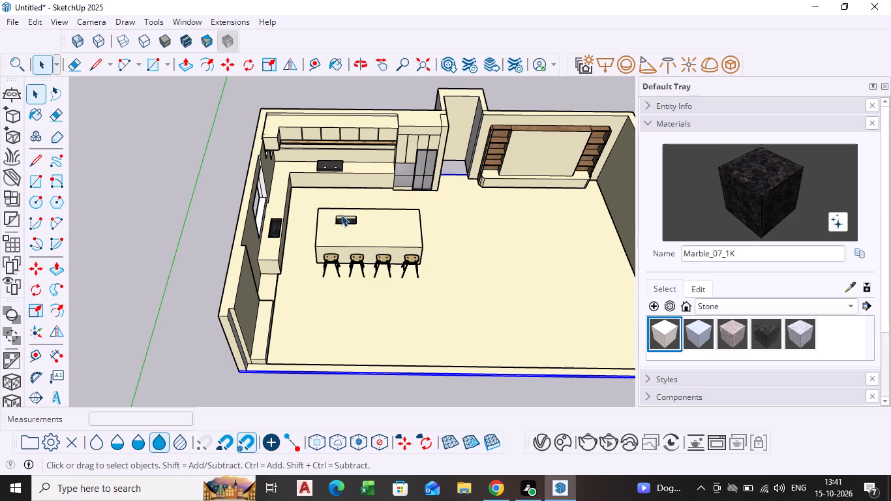
middle_click(275, 260)
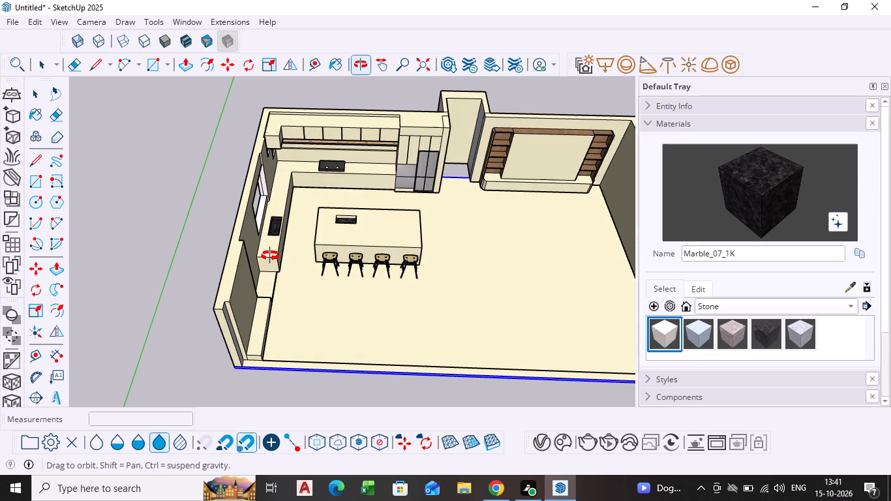
left_click(188, 19)
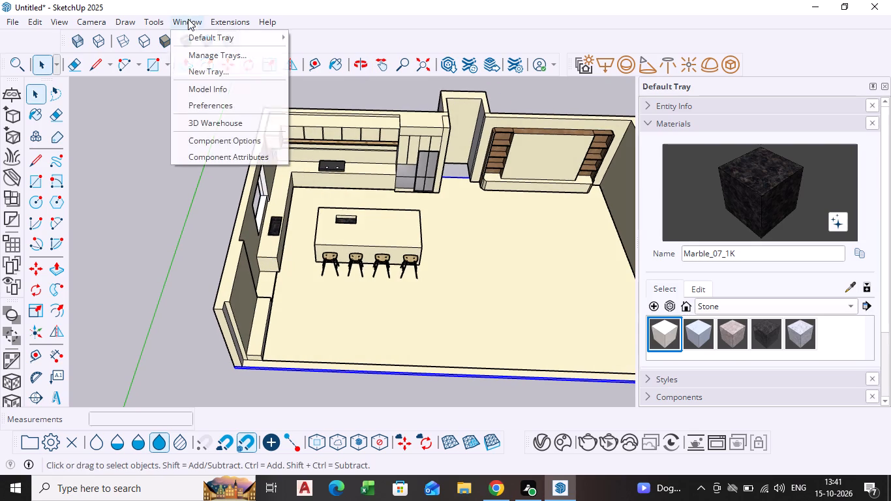
left_click(200, 125)
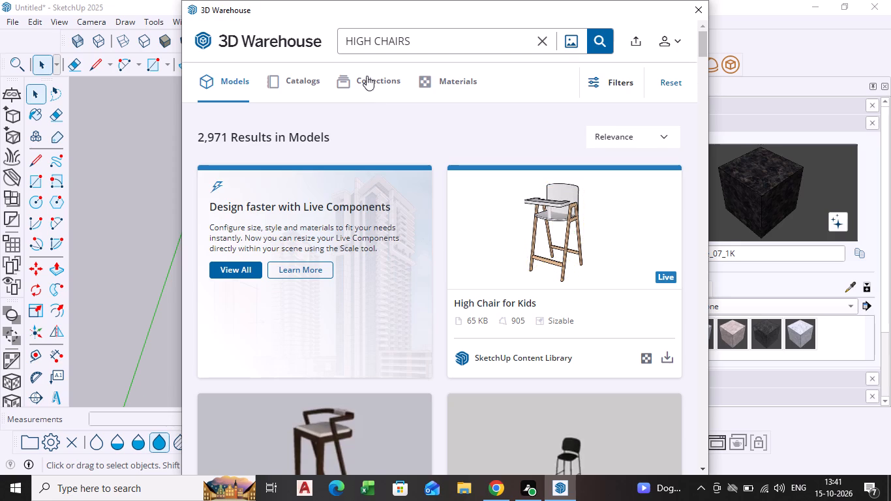
left_click(443, 38)
key("BackSpace")
key("BackSpace")
key("BackSpace")
key("BackSpace")
key("BackSpace")
key("BackSpace")
key("BackSpace")
key("BackSpace")
key("BackSpace")
key("BackSpace")
key("BackSpace")
key("BackSpace")
key("BackSpace")
key("BackSpace")
key("BackSpace")
key("BackSpace")
key("BackSpace")
key("BackSpace")
key("BackSpace")
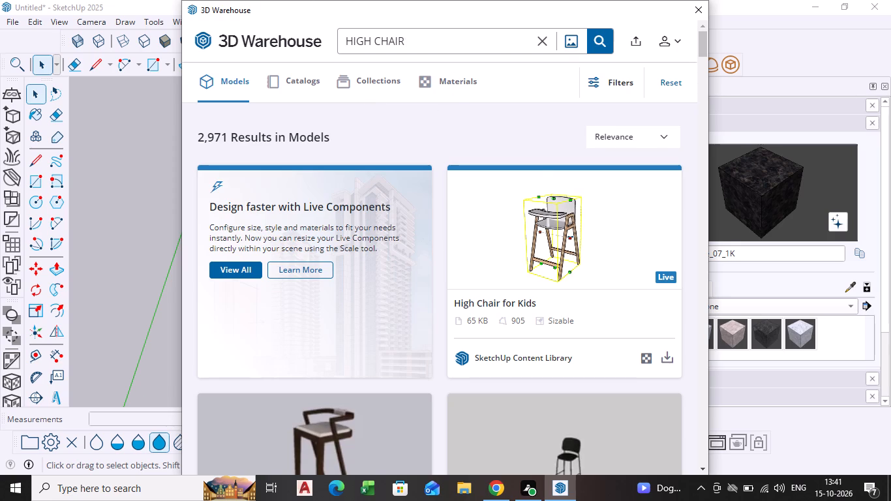
type("BLACK TAPE")
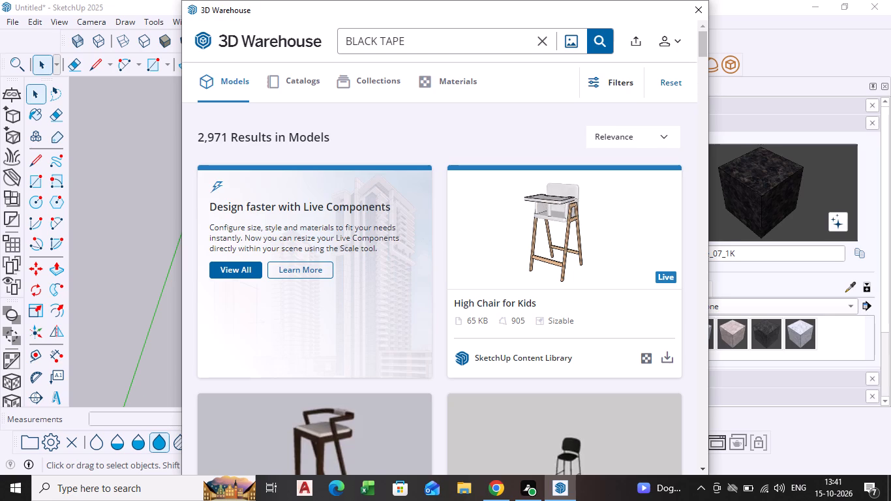
key("Return")
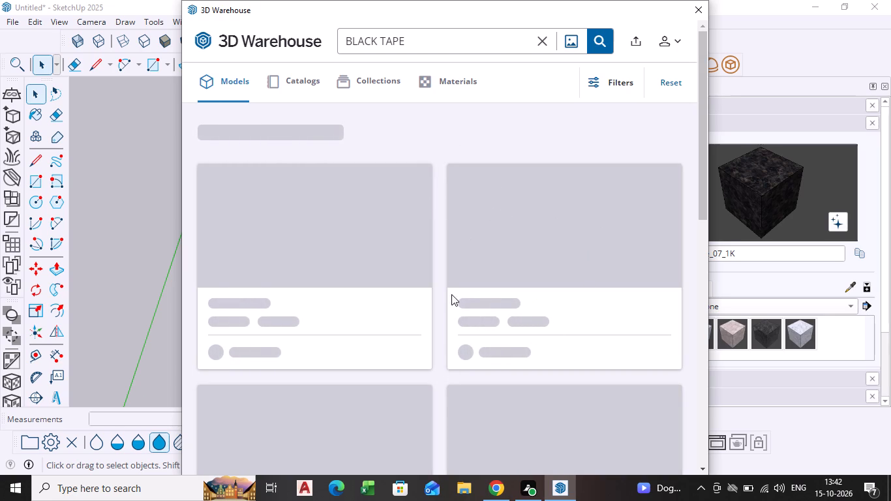
scroll(409, 258, "down", 3)
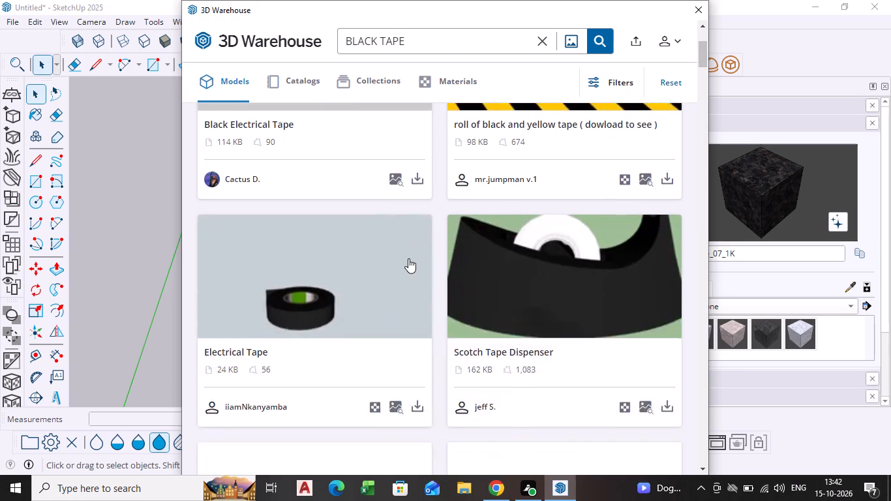
scroll(408, 258, "down", 4)
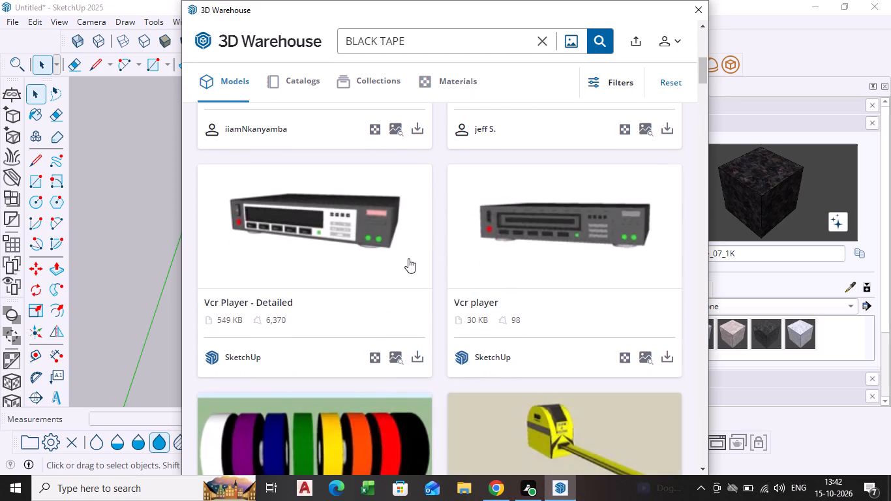
scroll(408, 258, "up", 2)
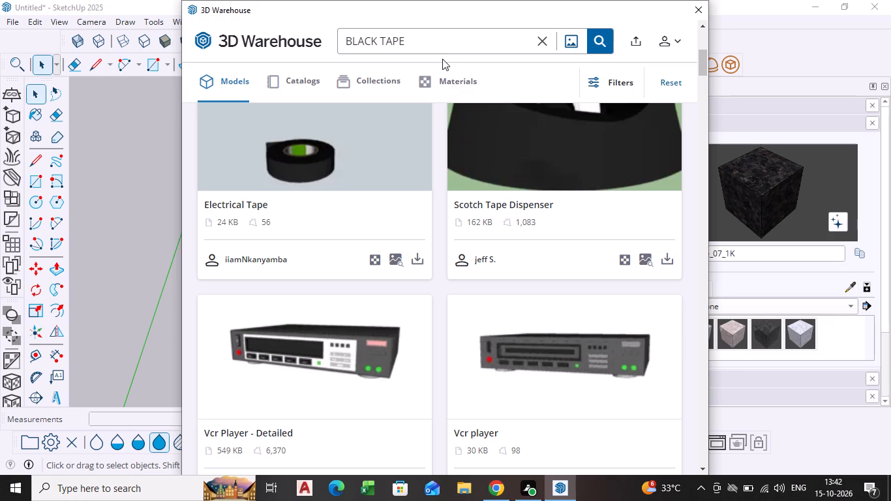
Change the model search to BLACK TAP and browse the results for a suitable kitchen tap.
left_click(434, 42)
key("BackSpace")
key("Return")
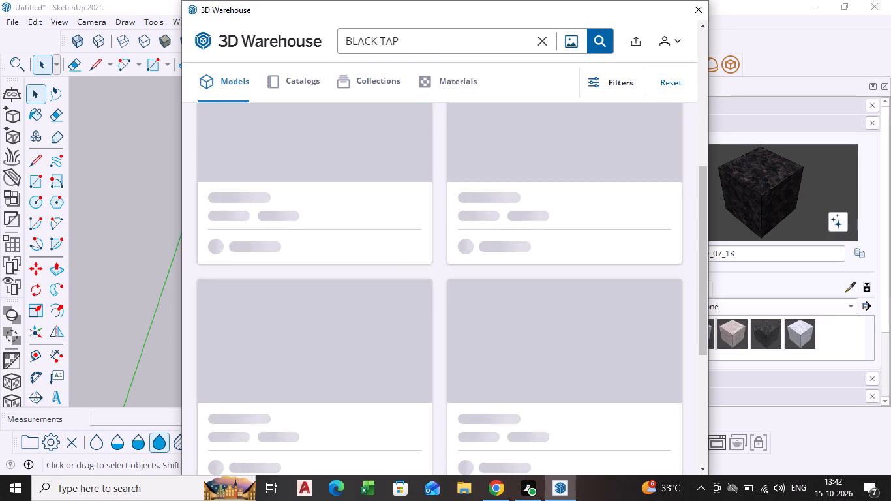
scroll(415, 218, "up", 4)
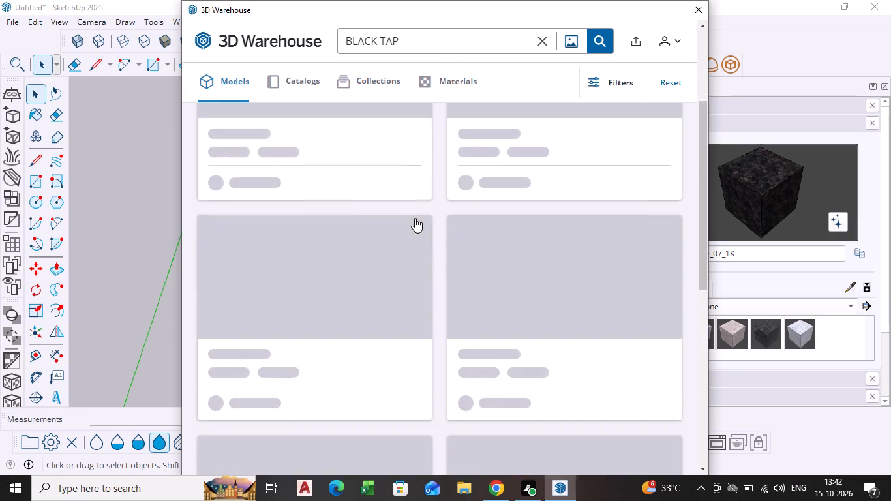
scroll(415, 218, "up", 13)
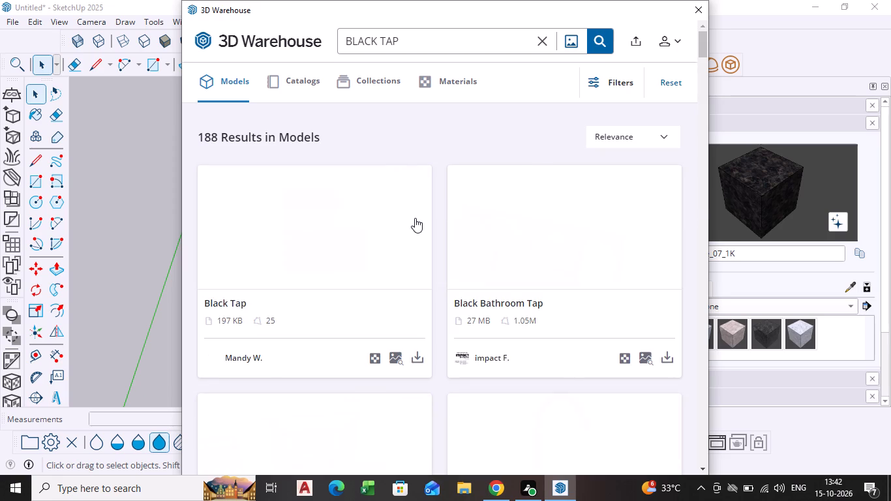
scroll(419, 222, "down", 4)
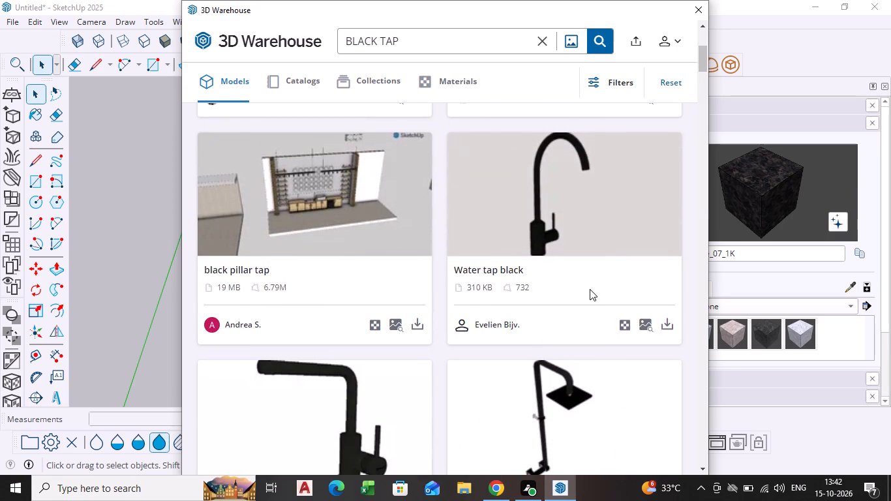
scroll(590, 289, "down", 2)
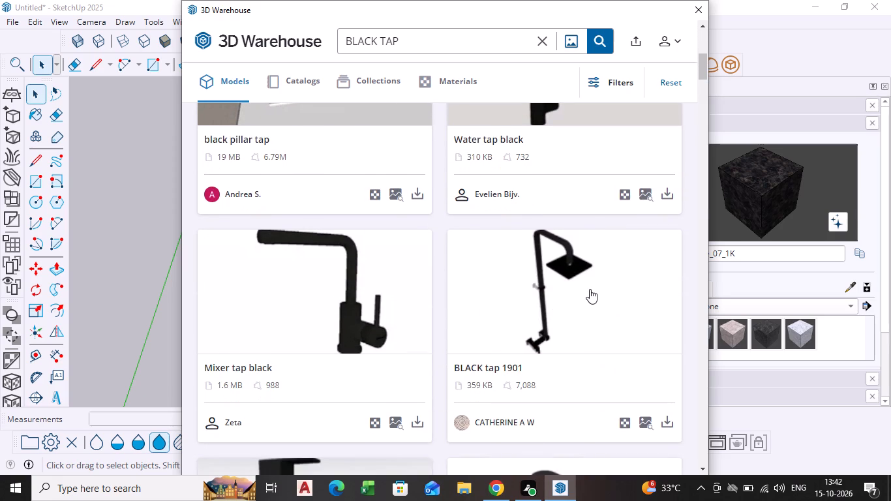
scroll(590, 289, "down", 8)
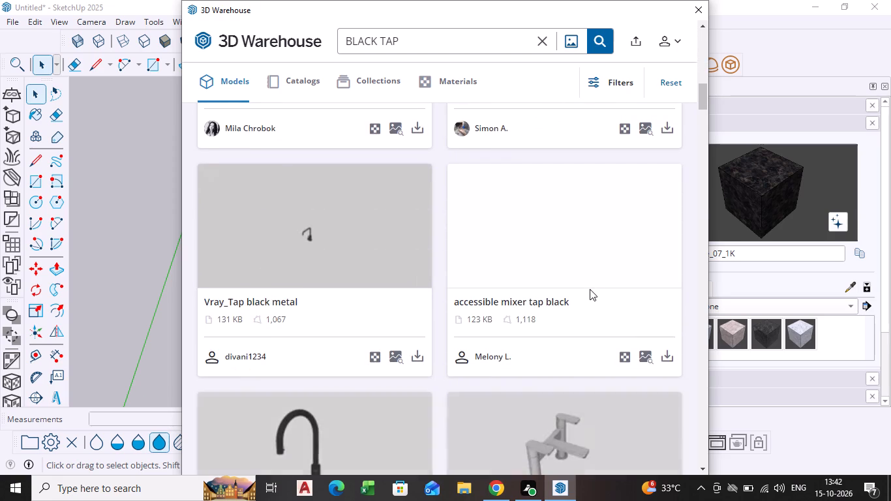
scroll(571, 295, "down", 3)
scroll(506, 240, "up", 3)
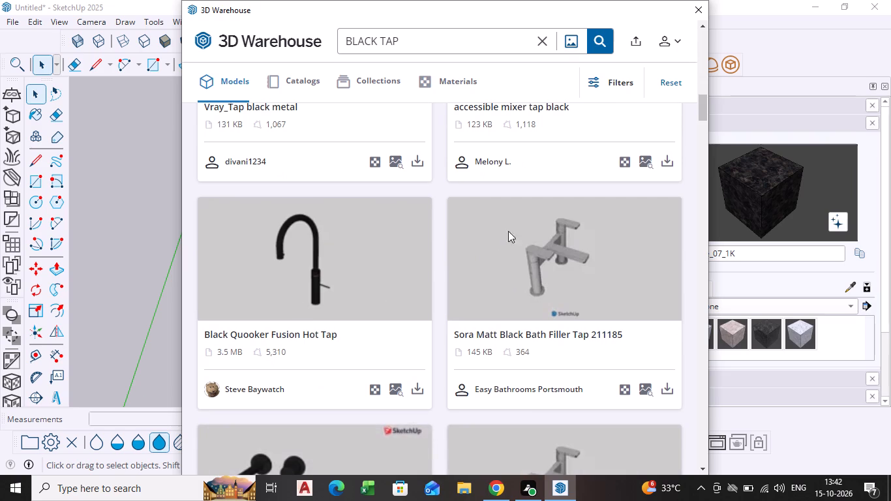
scroll(508, 231, "up", 1)
scroll(513, 167, "up", 4)
scroll(515, 239, "up", 9)
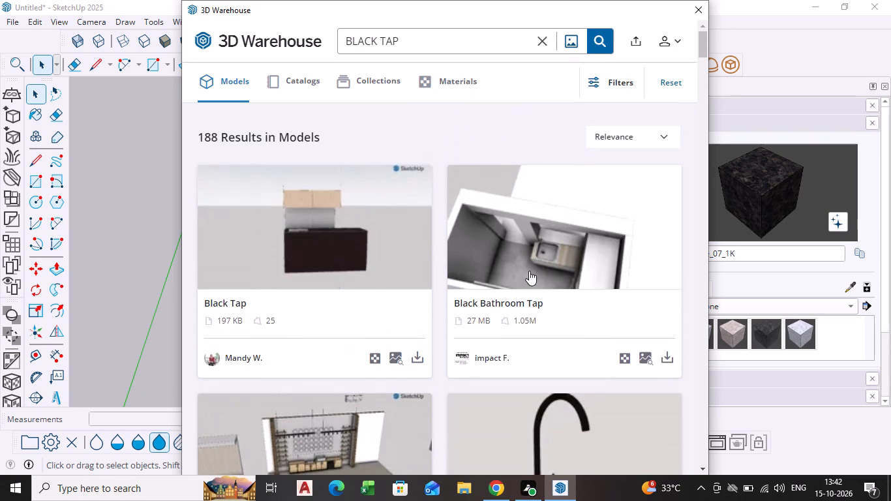
Download the Water tap black model and place it on the sink counter, between the window and the marble recess.
scroll(532, 275, "down", 3)
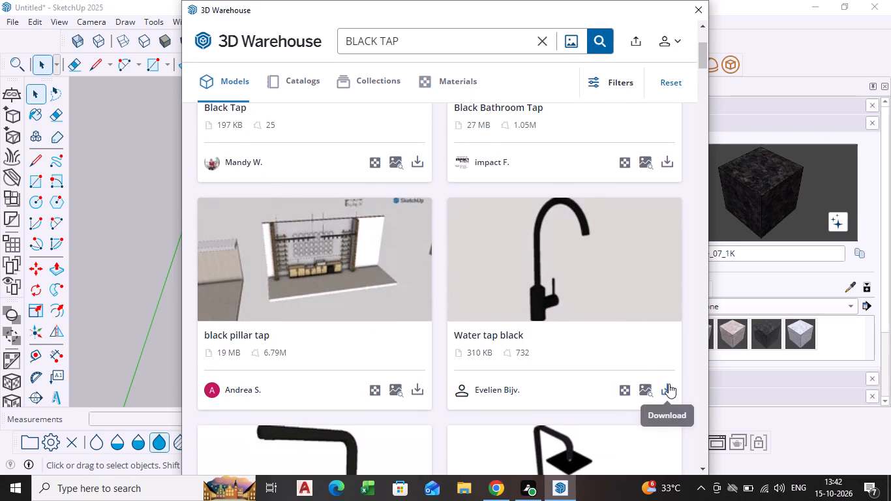
left_click(669, 384)
left_click(407, 265)
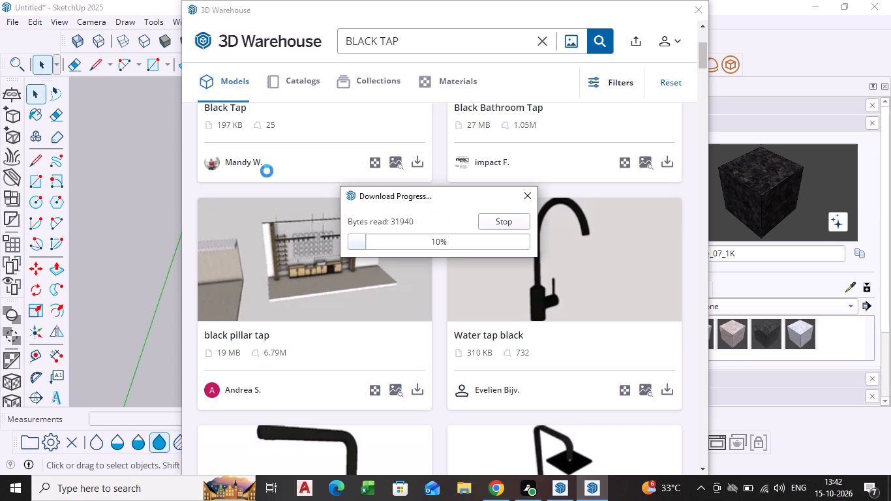
scroll(318, 217, "up", 8)
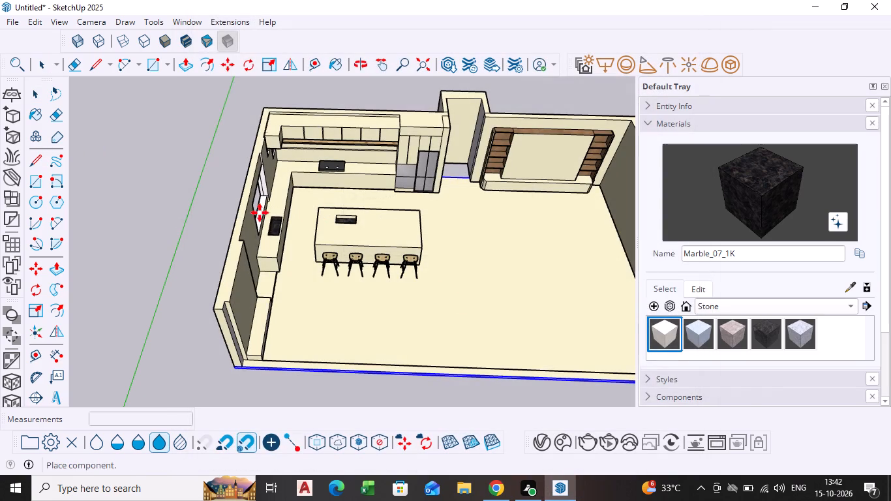
scroll(260, 213, "up", 6)
scroll(273, 223, "up", 18)
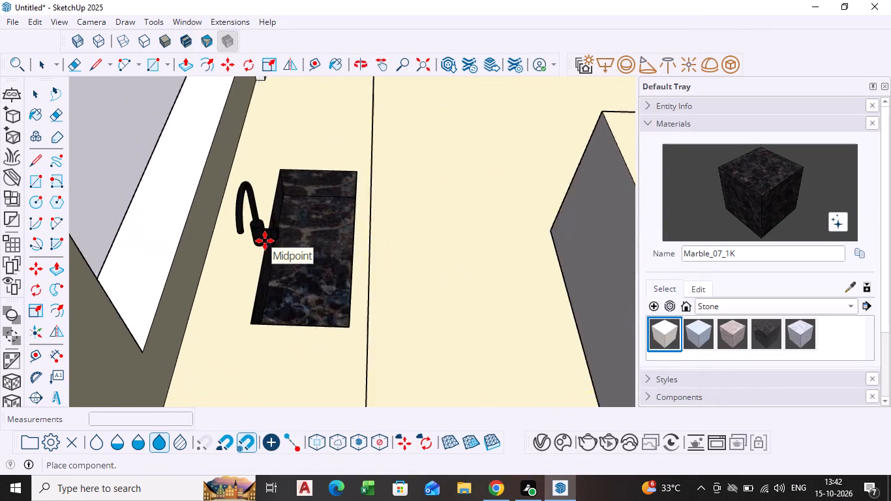
scroll(265, 241, "up", 3)
left_click(241, 234)
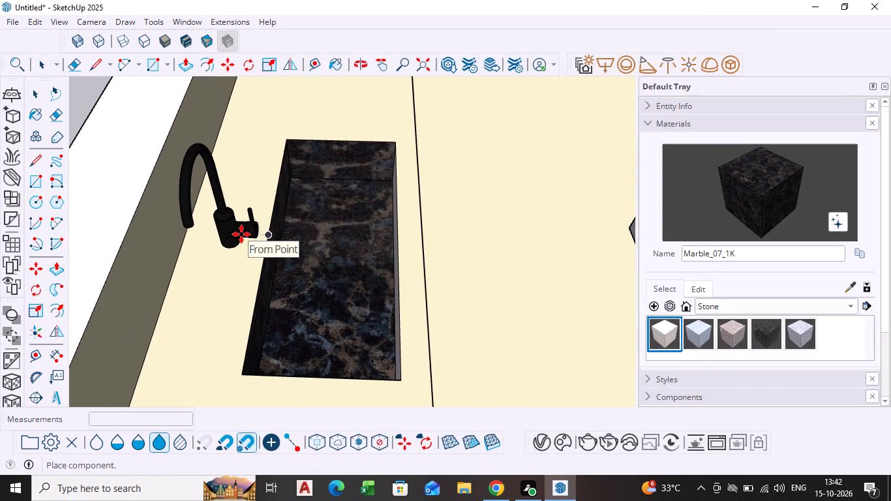
Copy the black tap from the sink counter to the island top, at the chair-side edge of the island recess.
left_click(233, 245, "ctrl")
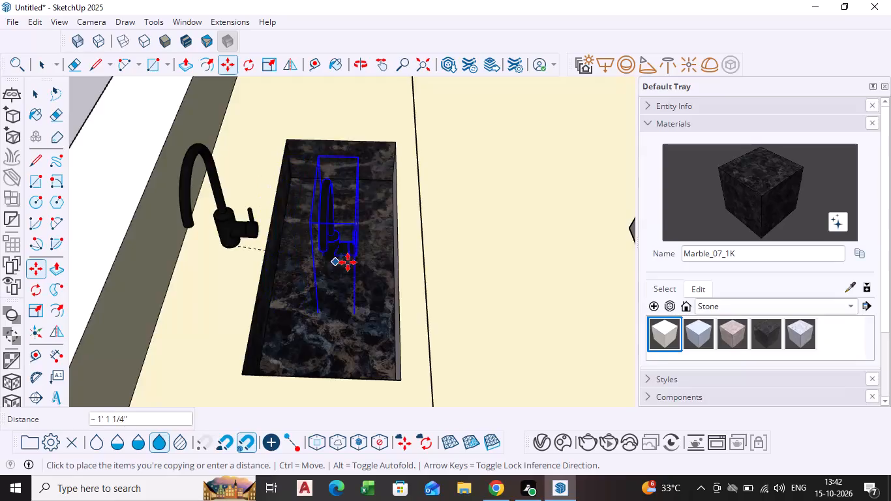
scroll(348, 262, "down", 10)
middle_click_drag(363, 263, 179, 264, "shift")
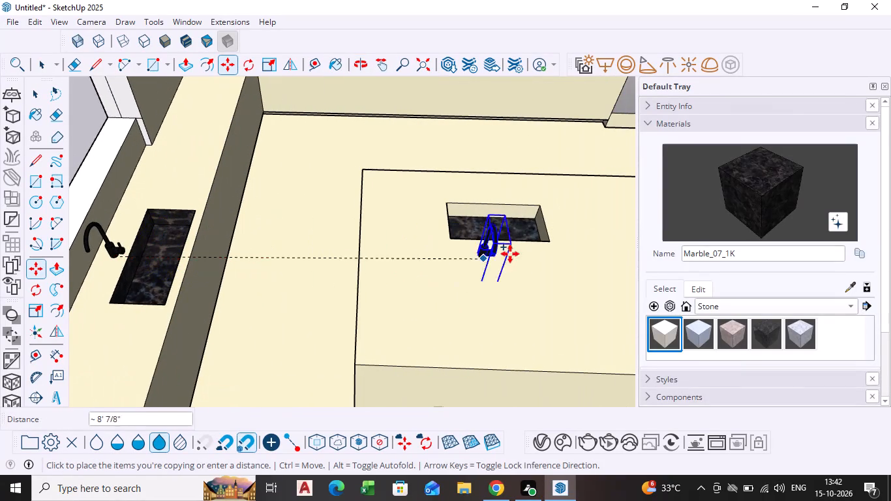
left_click(496, 256)
key("space")
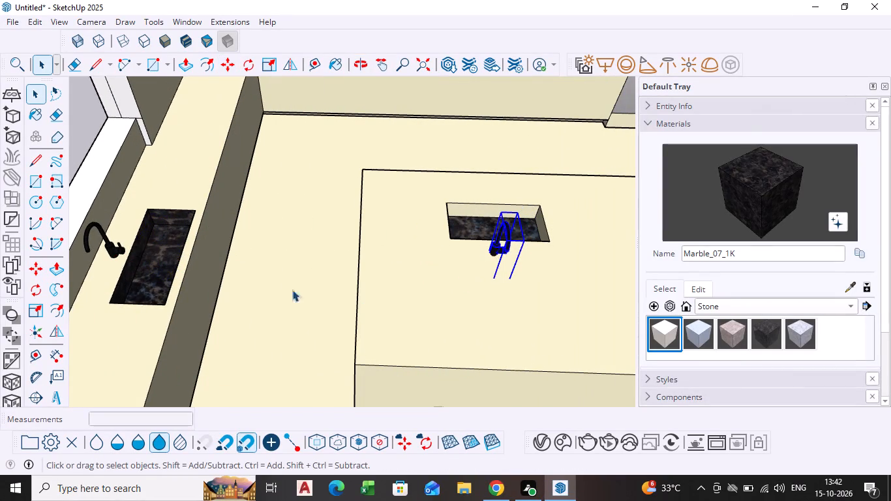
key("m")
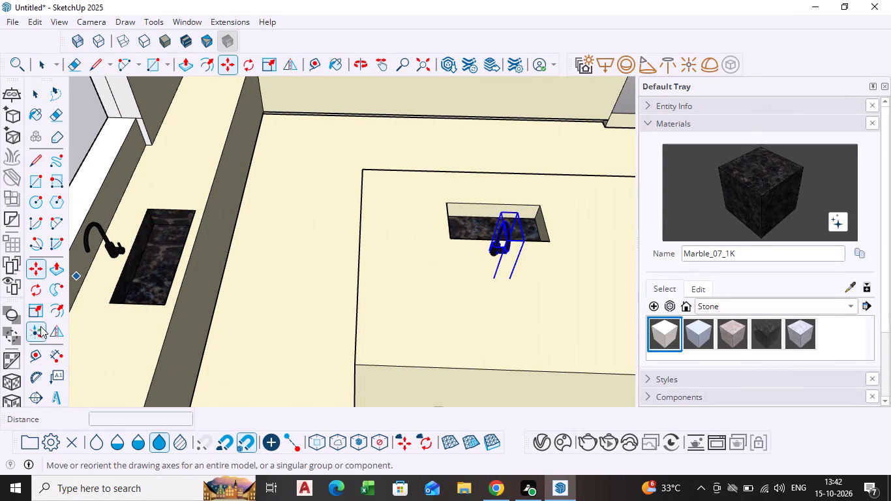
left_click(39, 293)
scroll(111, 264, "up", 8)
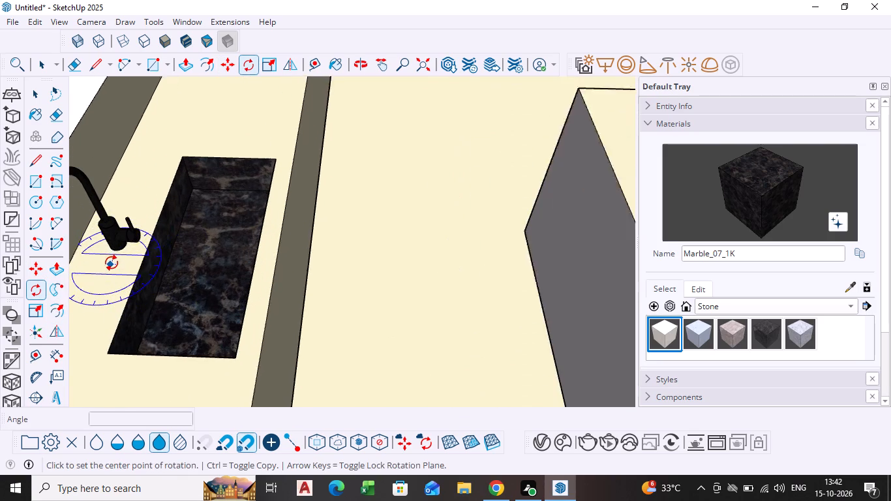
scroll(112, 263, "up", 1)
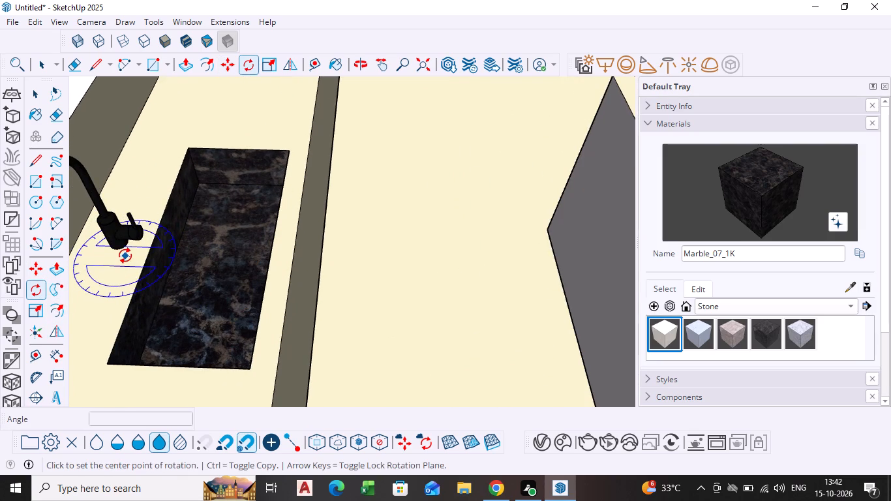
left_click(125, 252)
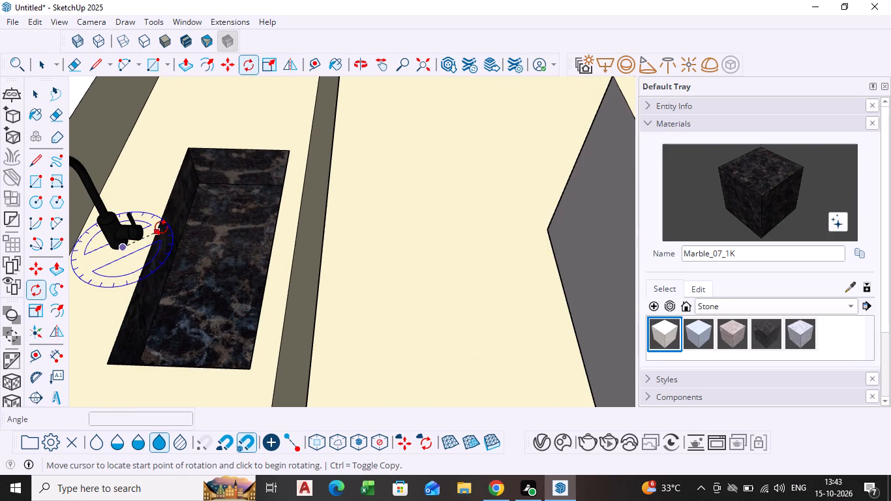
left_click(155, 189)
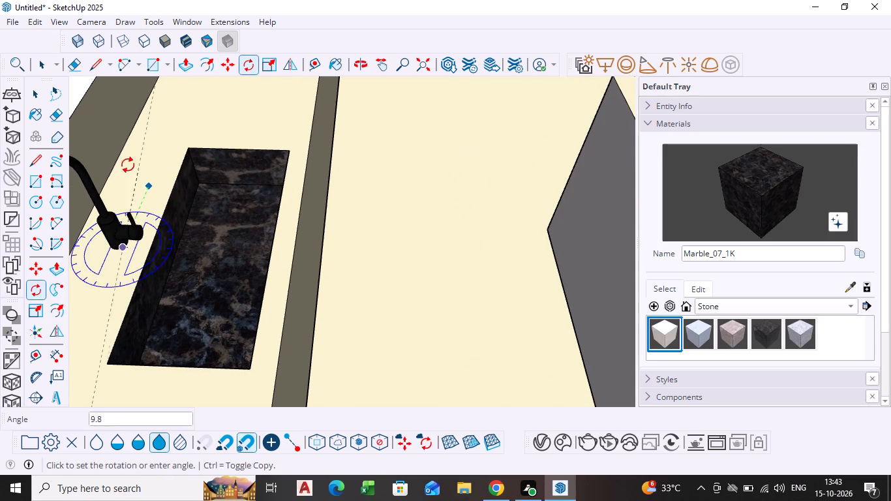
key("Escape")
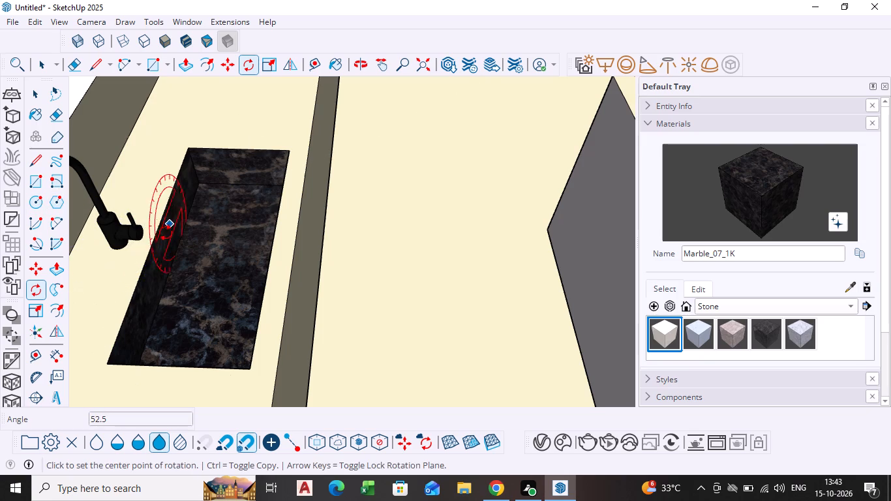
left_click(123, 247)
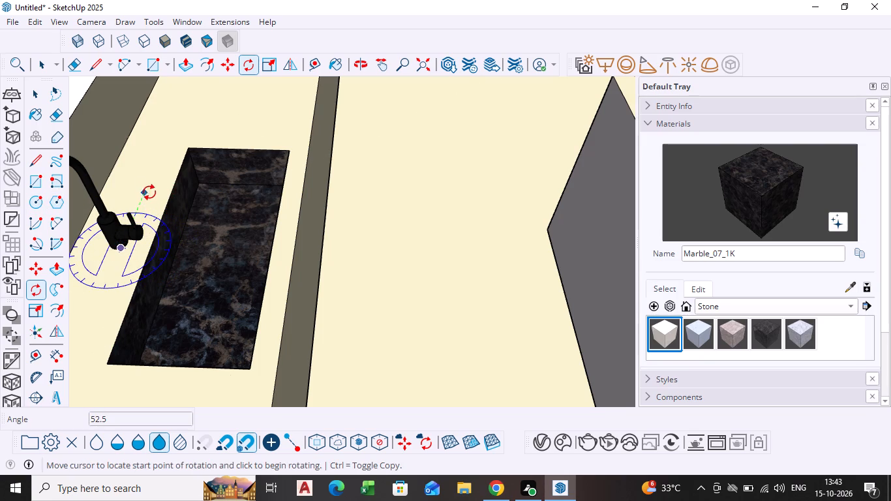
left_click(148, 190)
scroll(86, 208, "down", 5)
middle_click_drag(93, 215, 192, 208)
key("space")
Rotate the counter sink's black tap 90 degrees about its base so the spout points over the marble recess.
scroll(205, 220, "up", 3)
left_click(198, 217)
scroll(198, 217, "up", 5)
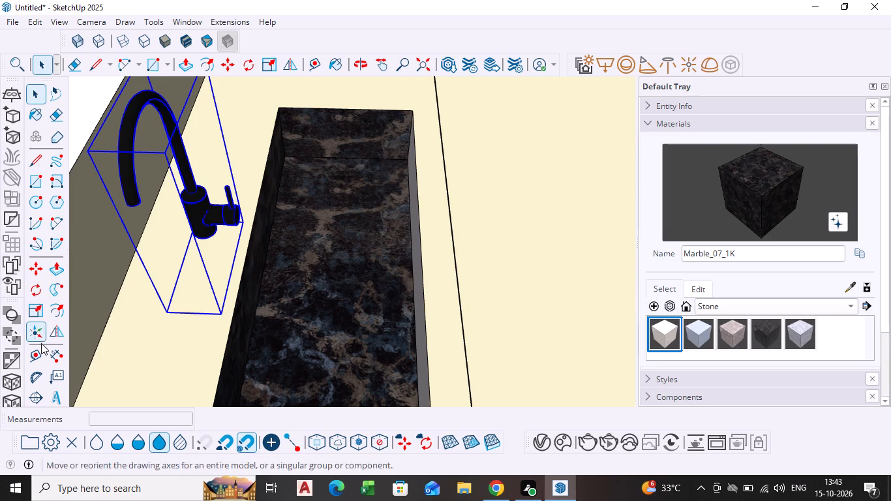
left_click(39, 290)
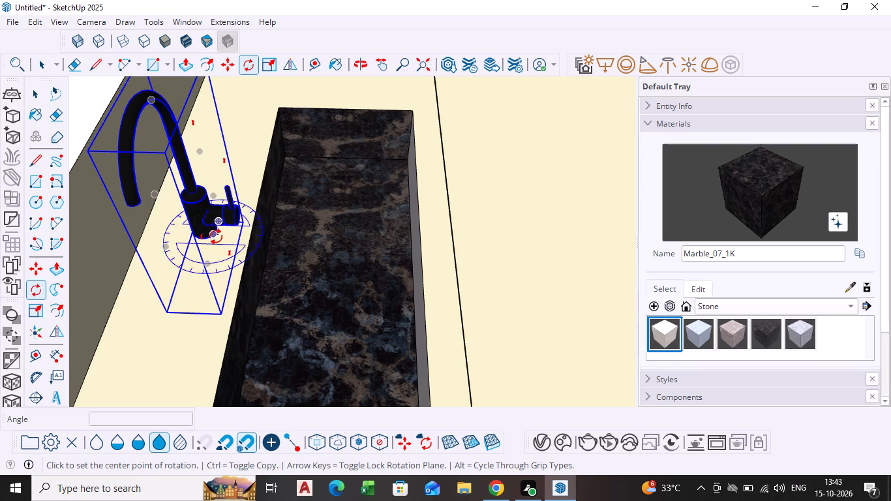
left_click(214, 237)
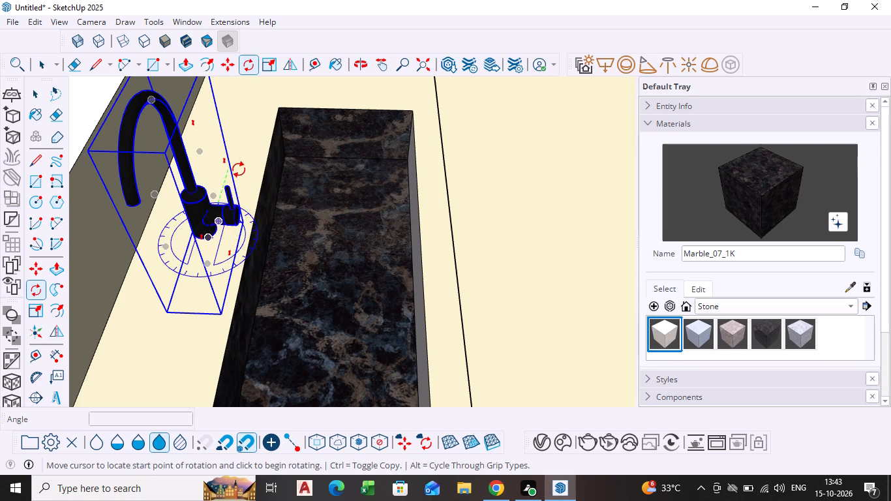
left_click(239, 170)
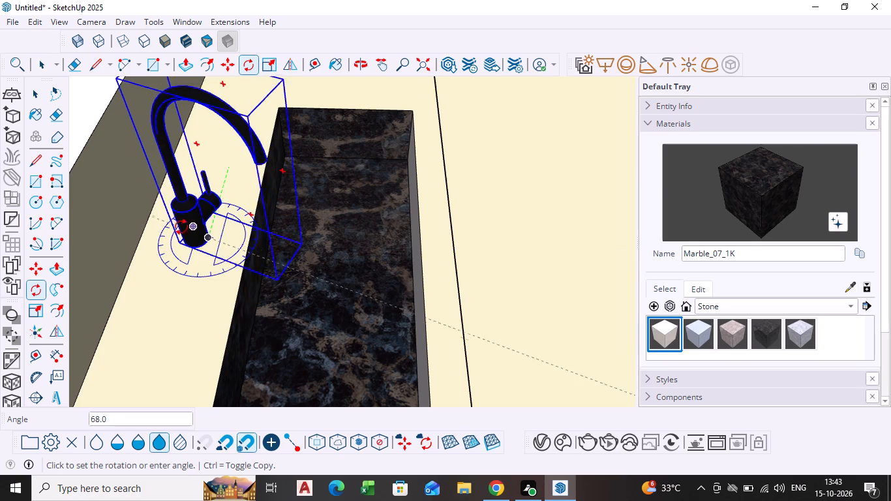
left_click(146, 235)
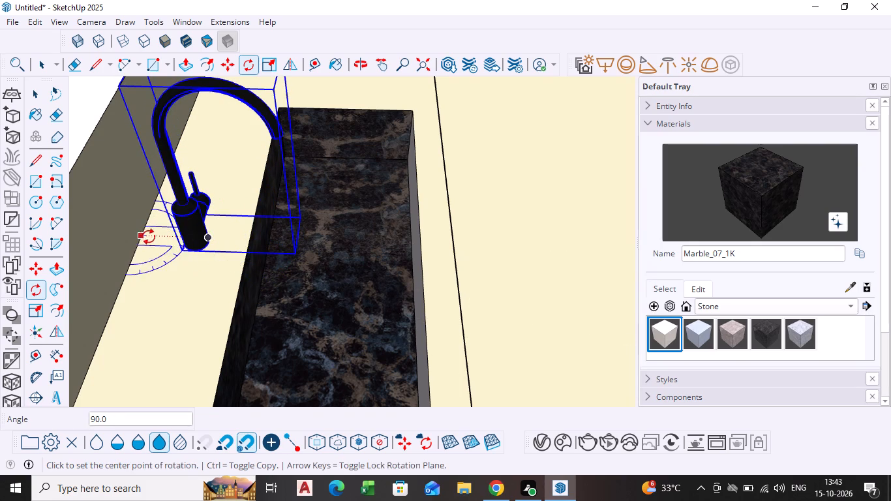
Scale the counter tap vertically to roughly 1.4 times its height, keeping its base on the countertop.
left_click(33, 311)
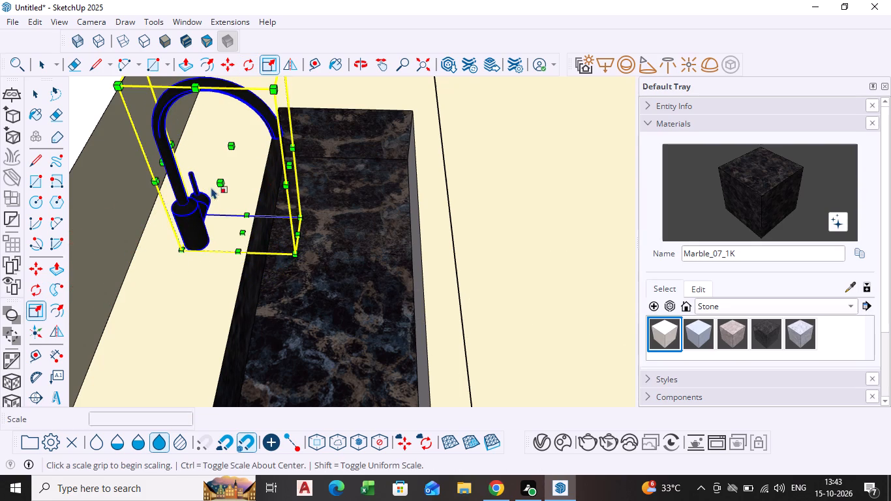
scroll(207, 187, "down", 4)
middle_click_drag(206, 194, 205, 282, "shift")
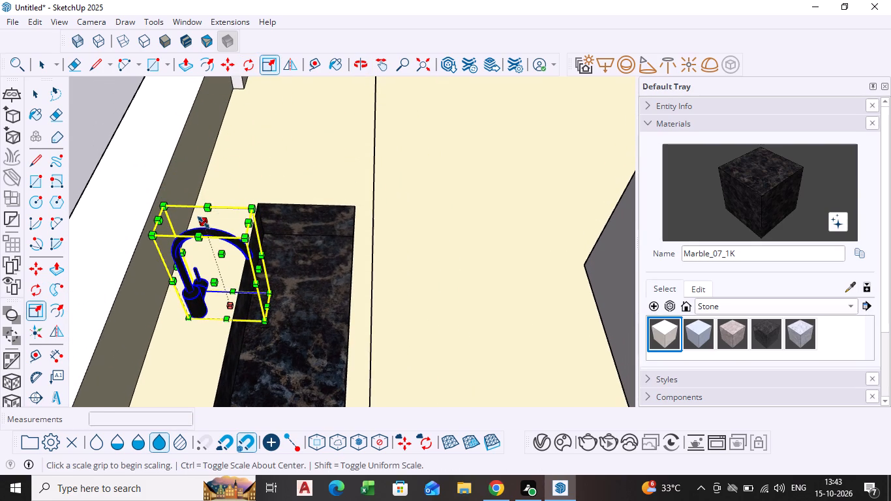
left_click(204, 223)
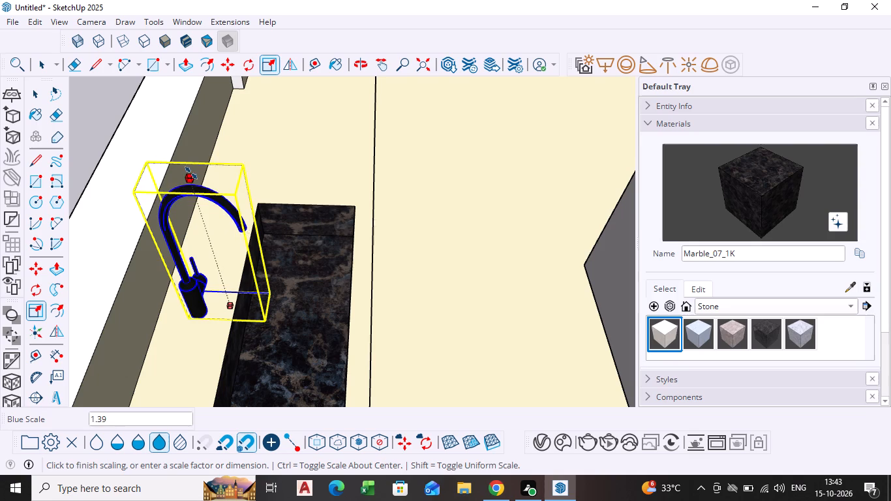
left_click(190, 167)
key("space")
left_click(425, 245)
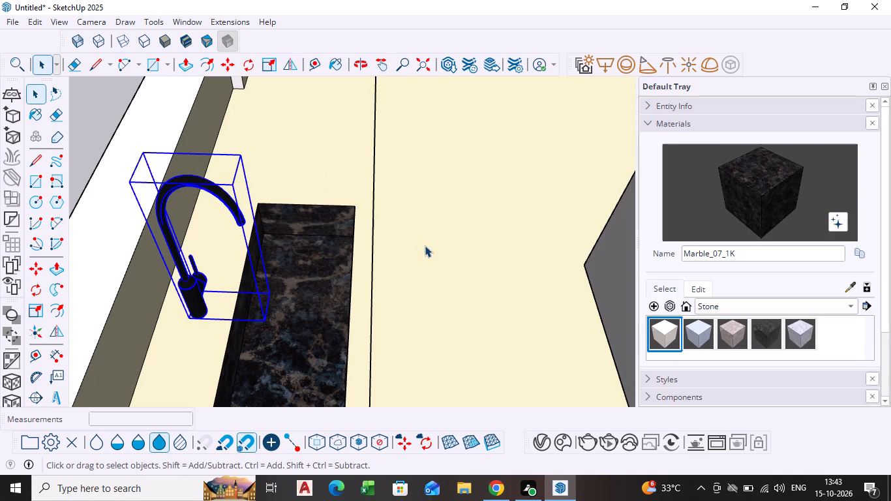
Stretch the counter tap slightly along its spout direction so it reaches further over the sink recess.
scroll(418, 286, "down", 7)
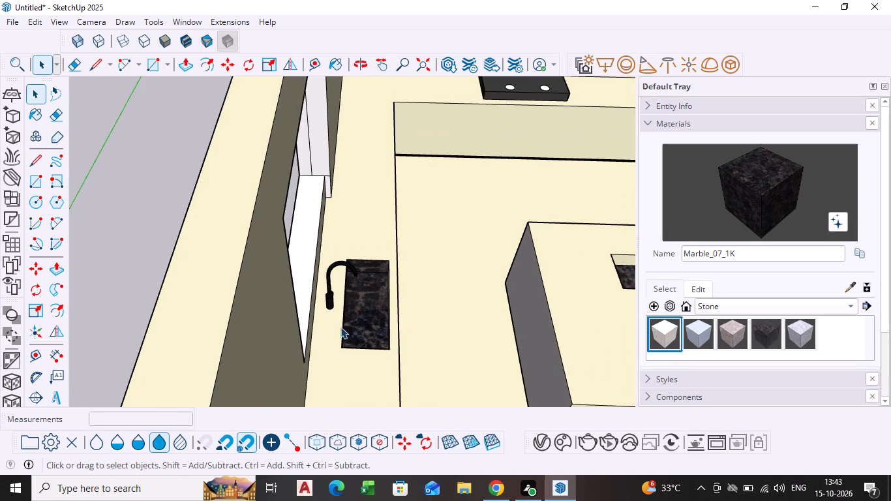
left_click(333, 294)
scroll(330, 311, "up", 8)
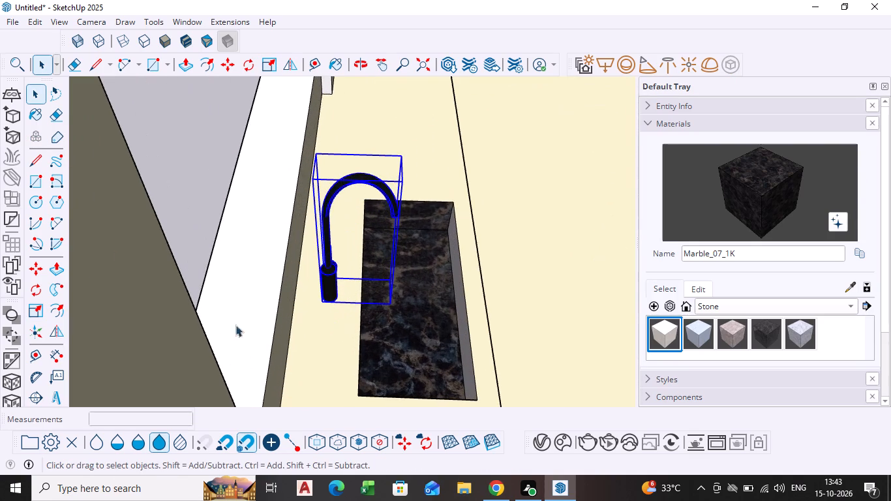
left_click(37, 314)
scroll(243, 288, "up", 5)
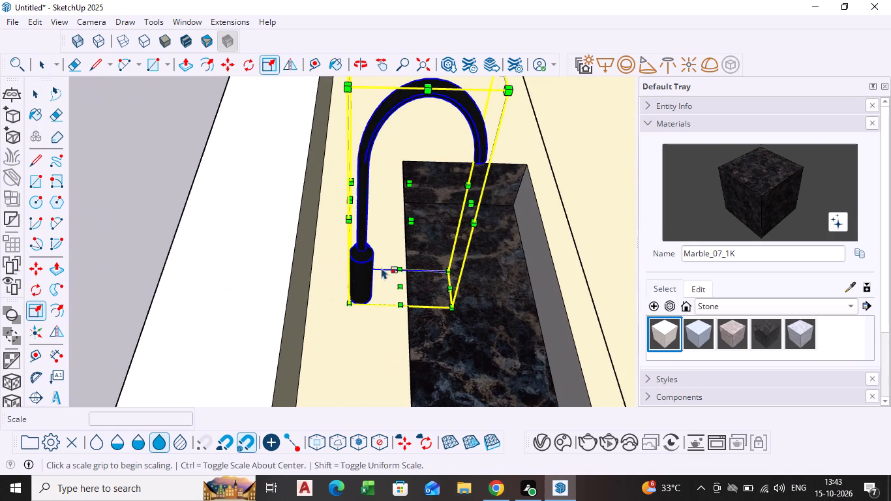
left_click(472, 209)
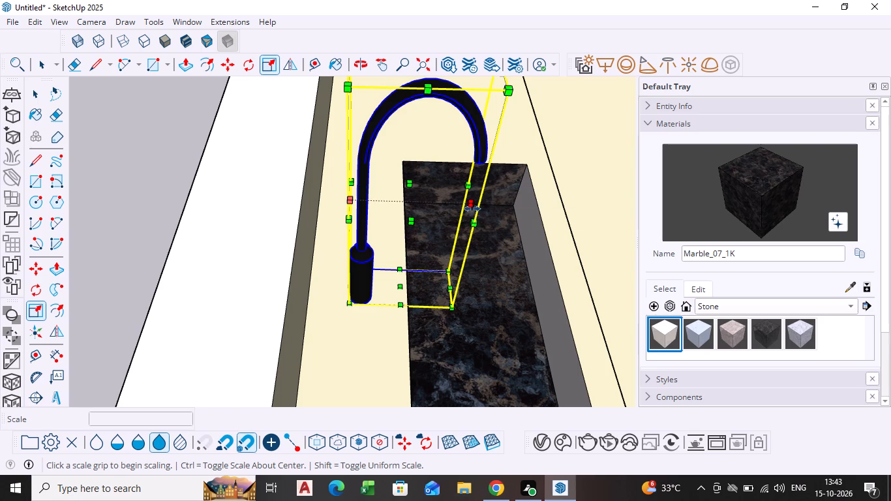
left_click(489, 207)
Scale the counter tap from its lower window-side edge by about 1.06 along green and 0.99 along blue.
scroll(369, 307, "up", 4)
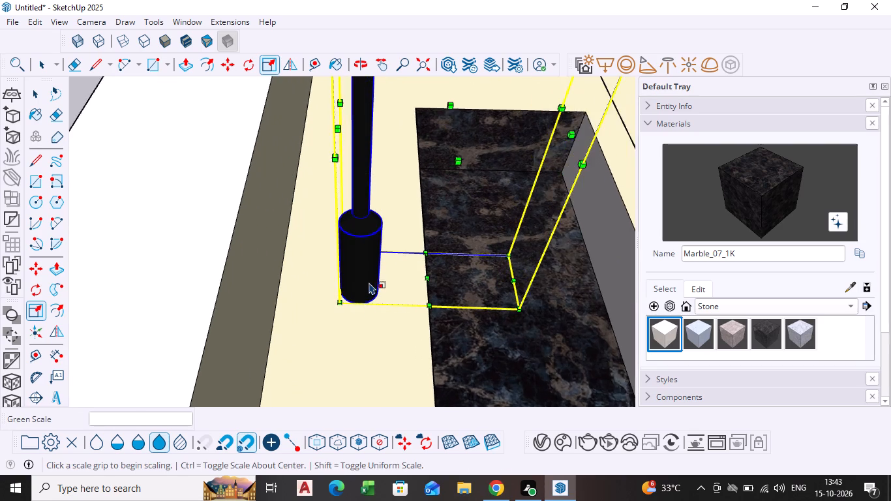
scroll(374, 278, "up", 4)
middle_click_drag(339, 289, 410, 291)
scroll(388, 288, "up", 2)
left_click(367, 279)
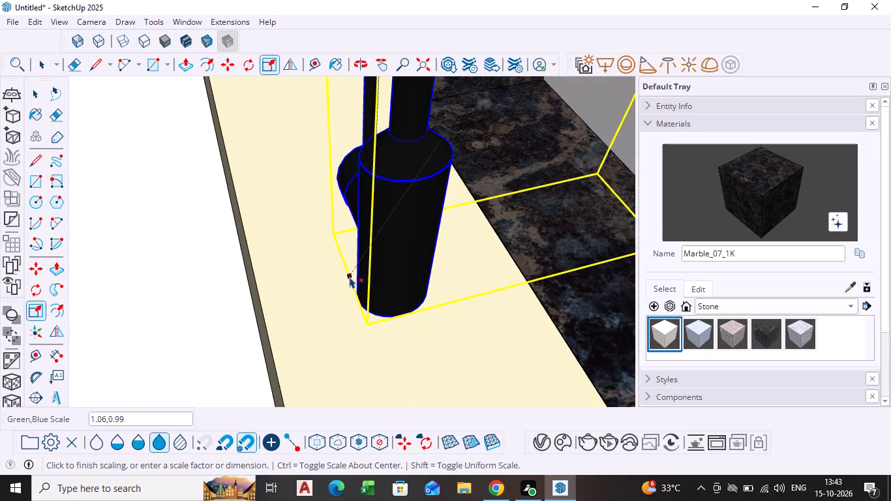
left_click(350, 277)
key("space")
left_click(394, 374)
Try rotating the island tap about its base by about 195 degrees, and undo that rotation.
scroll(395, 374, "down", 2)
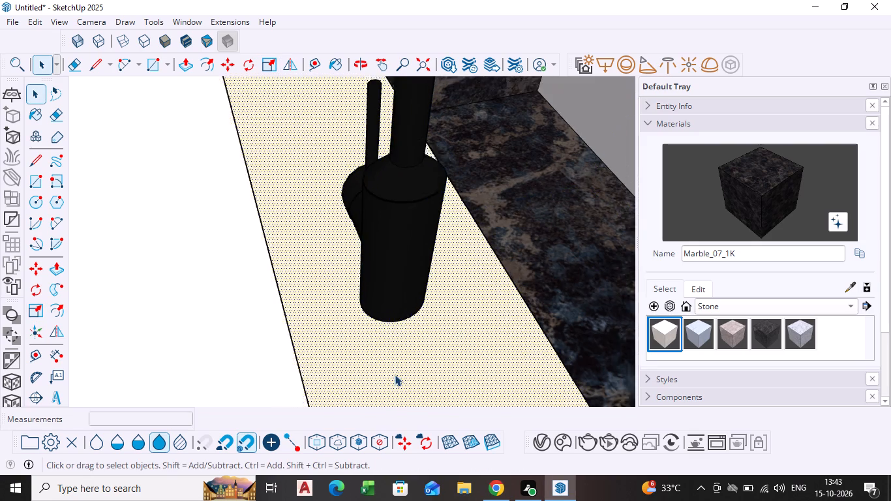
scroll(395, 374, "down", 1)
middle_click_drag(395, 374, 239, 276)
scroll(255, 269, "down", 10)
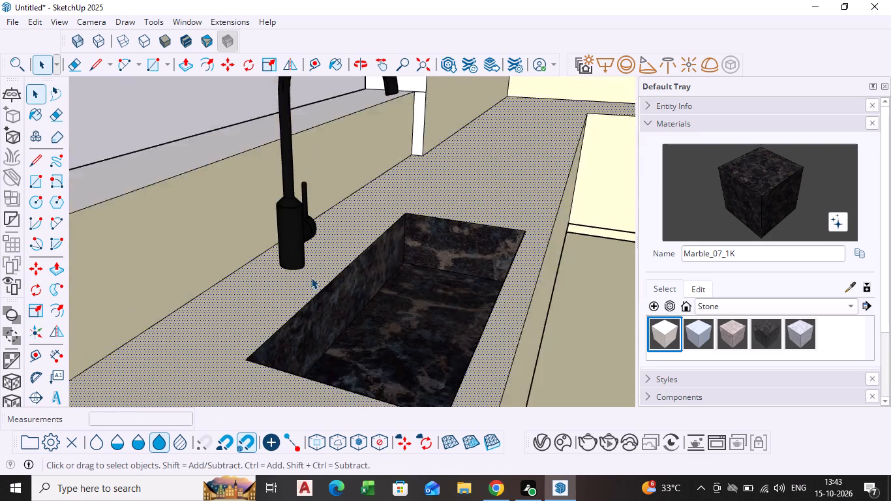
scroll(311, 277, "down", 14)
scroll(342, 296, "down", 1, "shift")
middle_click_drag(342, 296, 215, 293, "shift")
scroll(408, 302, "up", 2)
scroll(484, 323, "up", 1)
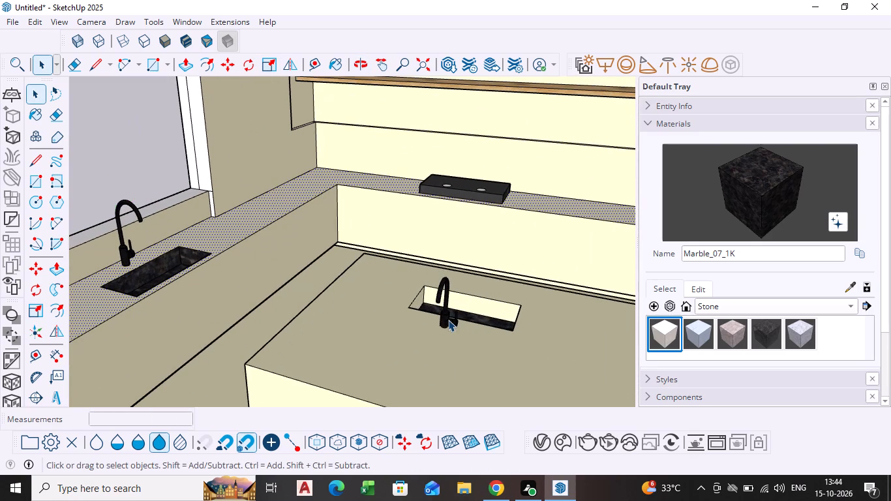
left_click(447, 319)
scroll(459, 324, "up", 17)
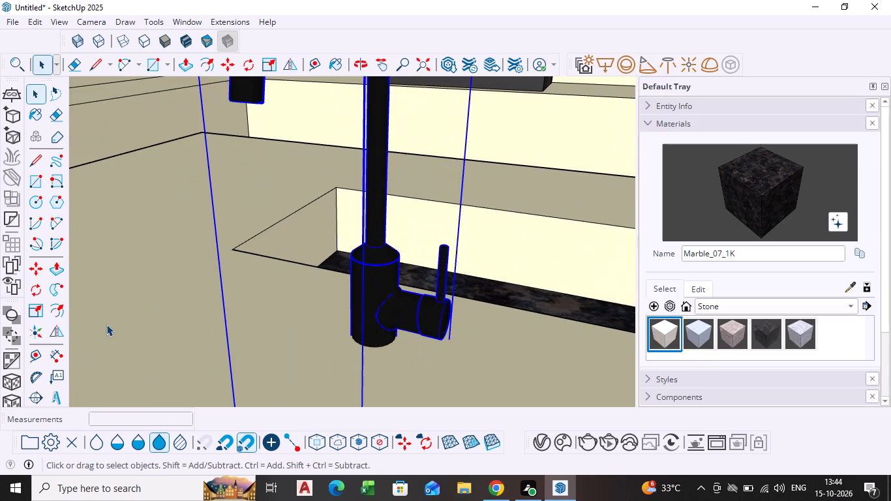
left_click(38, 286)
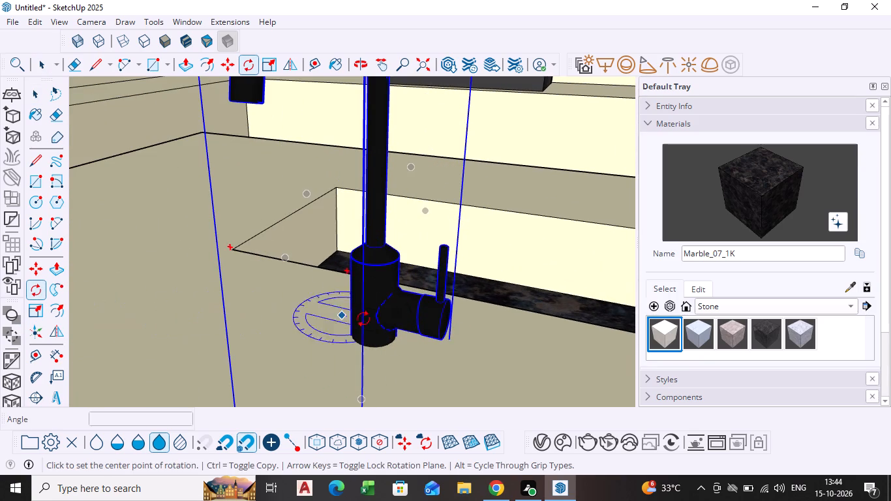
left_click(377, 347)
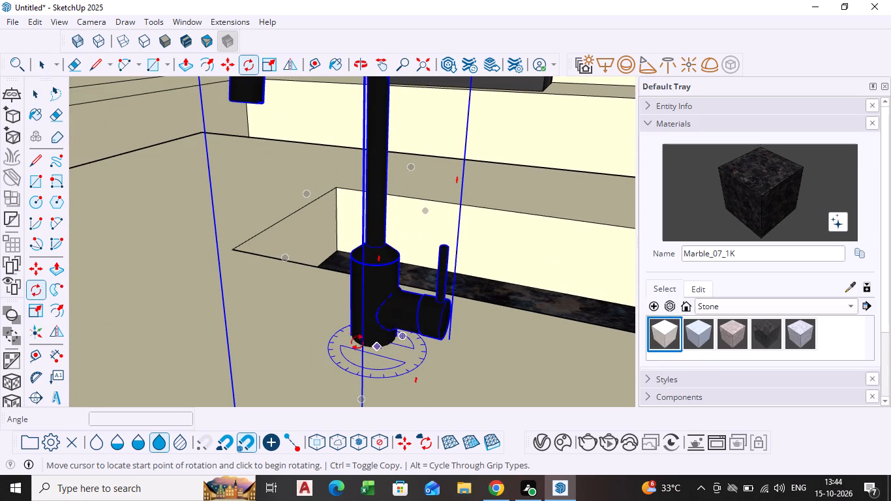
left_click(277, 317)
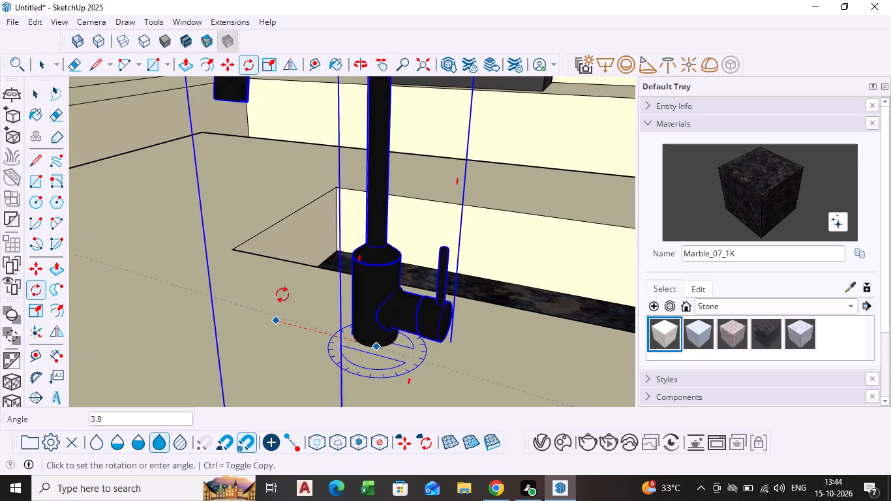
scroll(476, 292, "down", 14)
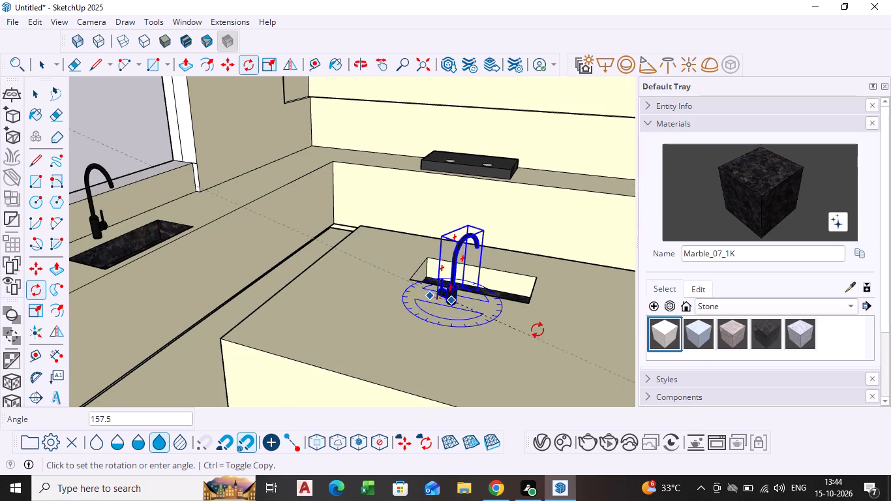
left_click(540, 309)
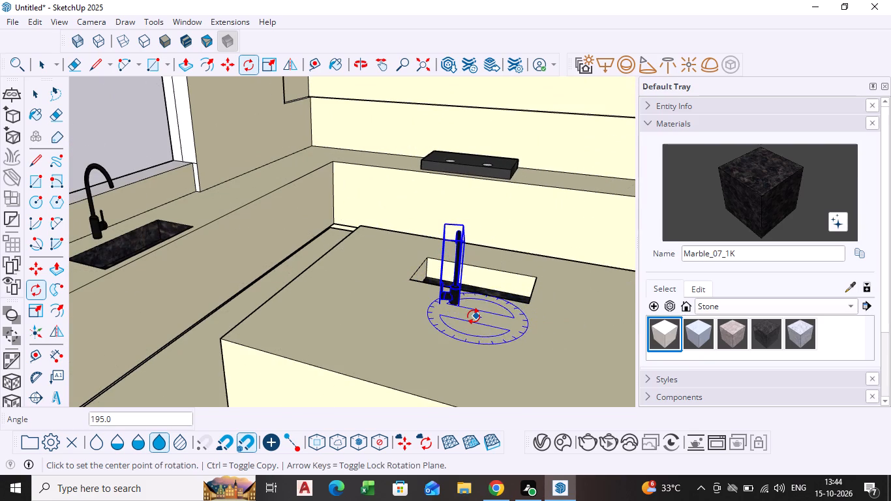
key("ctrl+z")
Rotate the island tap 180 degrees about its base so the spout faces the island sink recess.
scroll(458, 305, "up", 7)
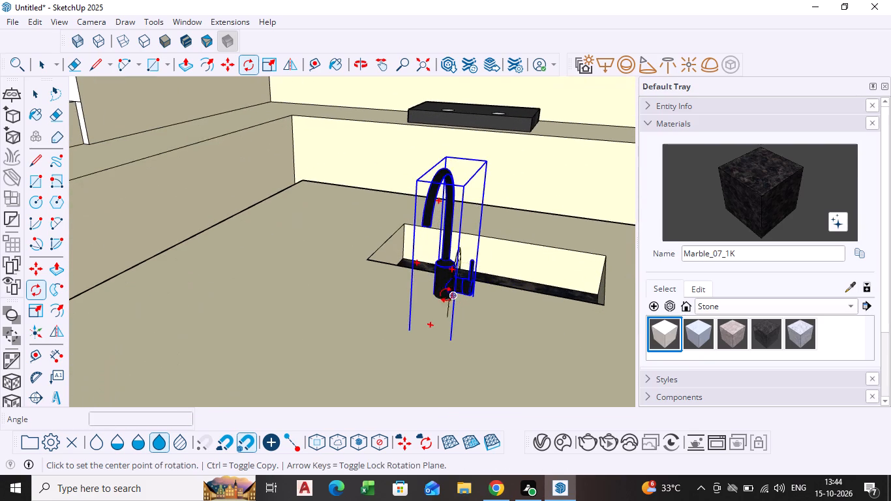
left_click(443, 297)
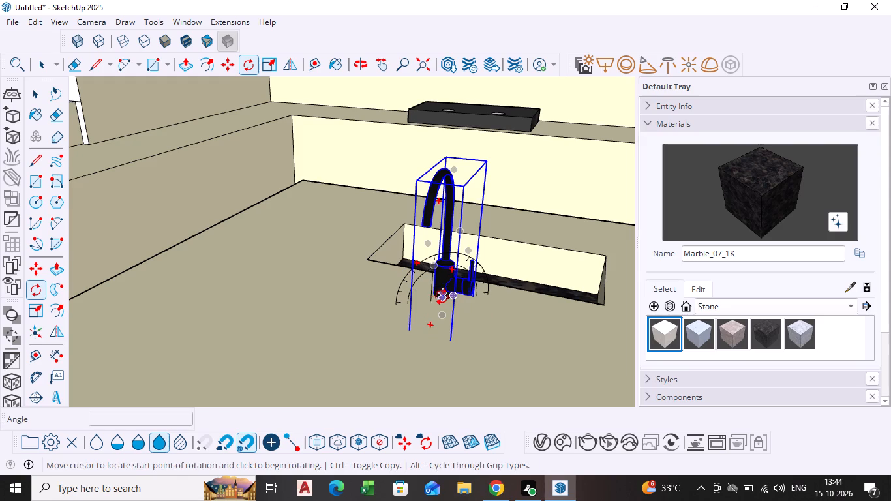
key("Escape")
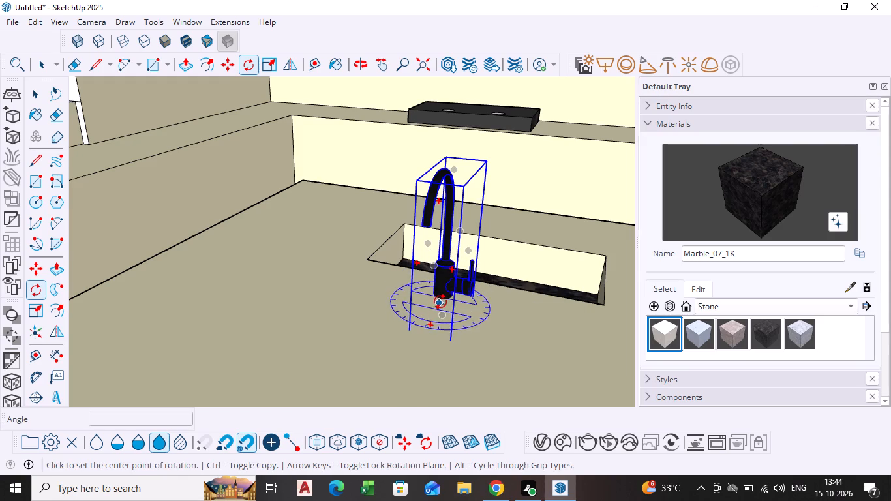
left_click(440, 302)
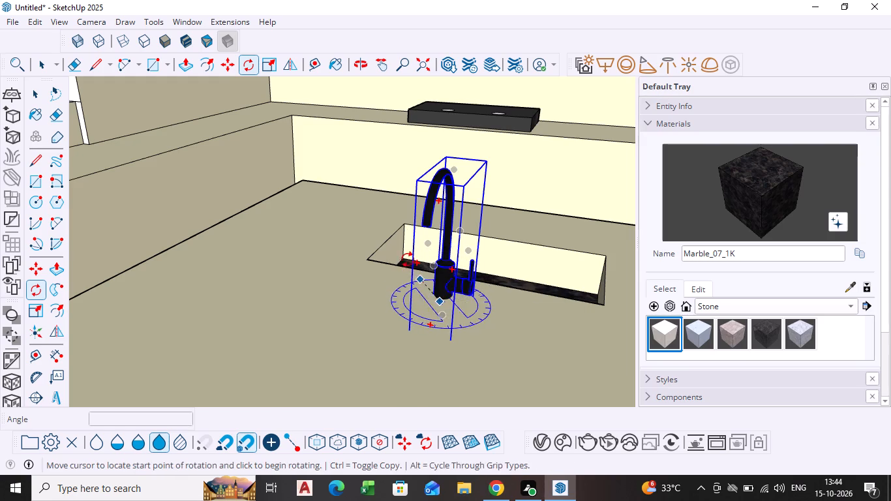
left_click(476, 204)
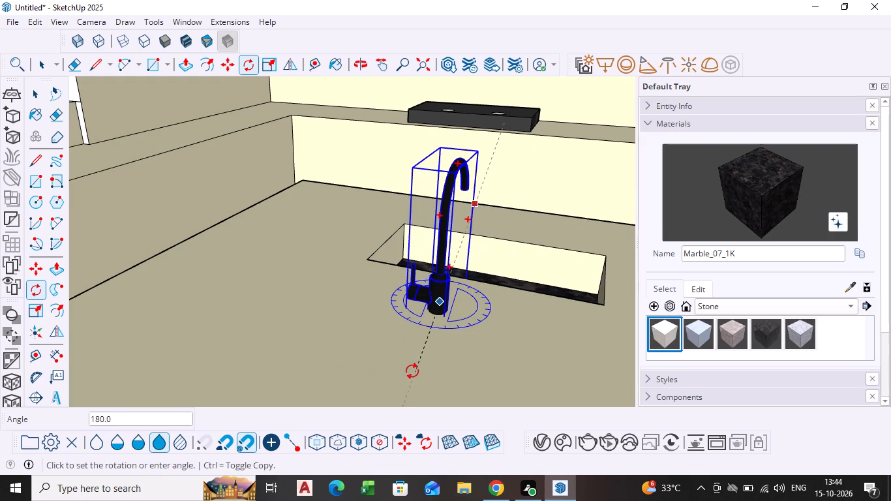
type("180")
key("Return")
key("space")
Scale the island tap vertically to roughly 1.4 times its height, keeping its spout reach about the same.
scroll(452, 313, "down", 3)
middle_click_drag(452, 313, 439, 316)
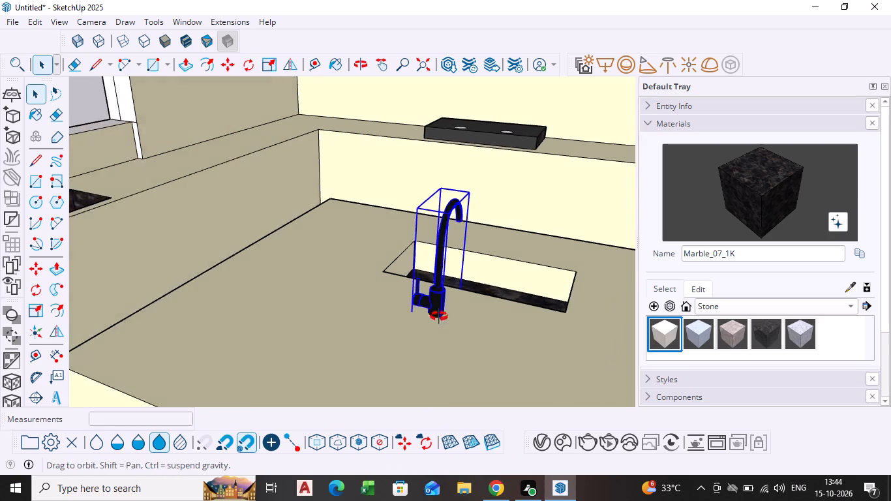
middle_click_drag(439, 316, 286, 329)
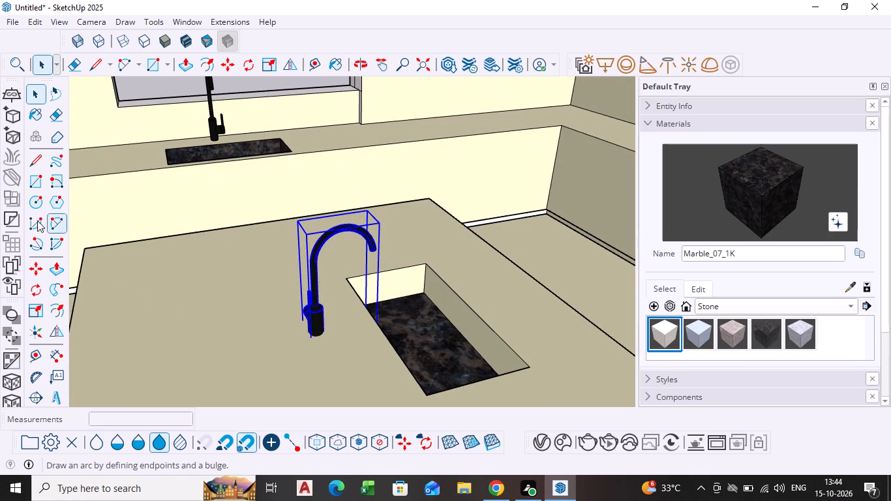
left_click(33, 308)
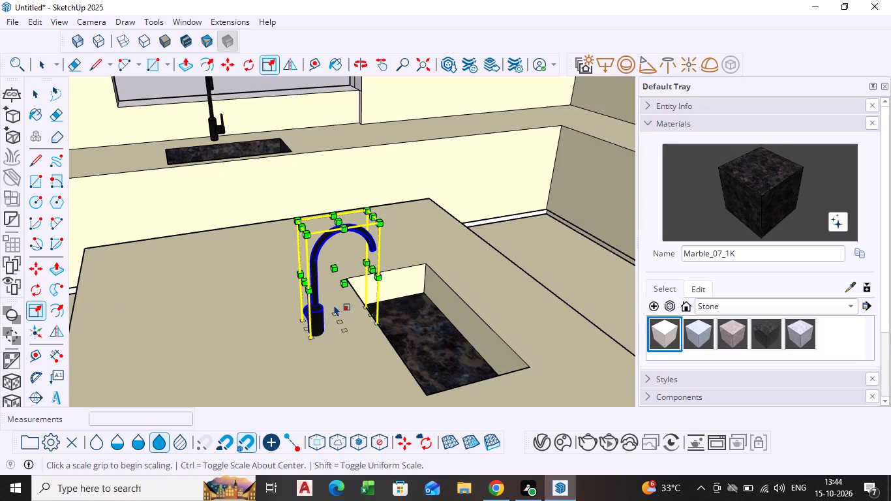
left_click(370, 269)
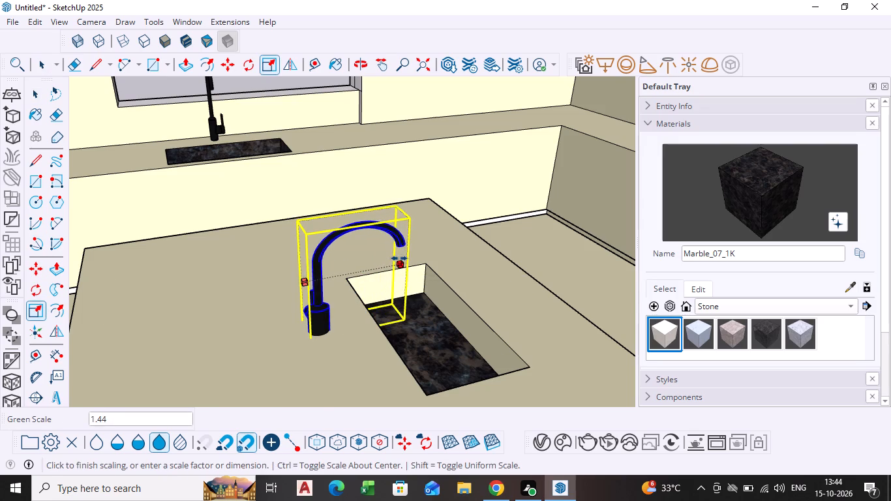
left_click(375, 255)
left_click(342, 217)
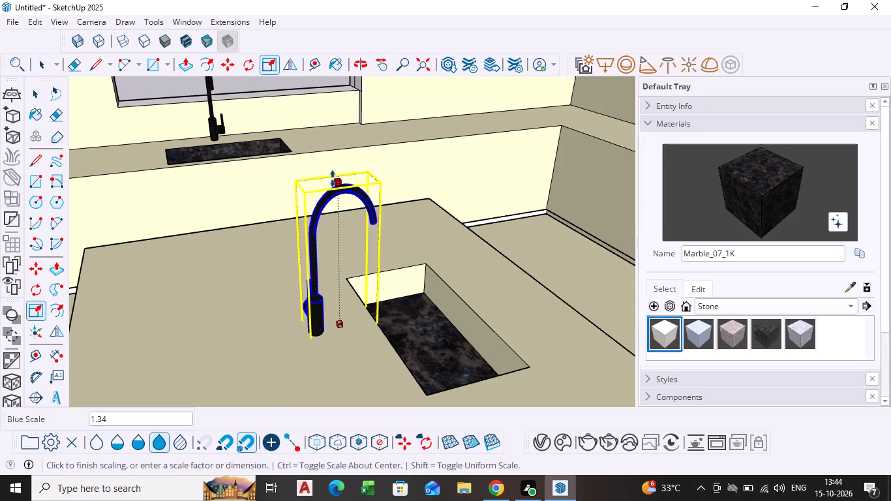
left_click(331, 171)
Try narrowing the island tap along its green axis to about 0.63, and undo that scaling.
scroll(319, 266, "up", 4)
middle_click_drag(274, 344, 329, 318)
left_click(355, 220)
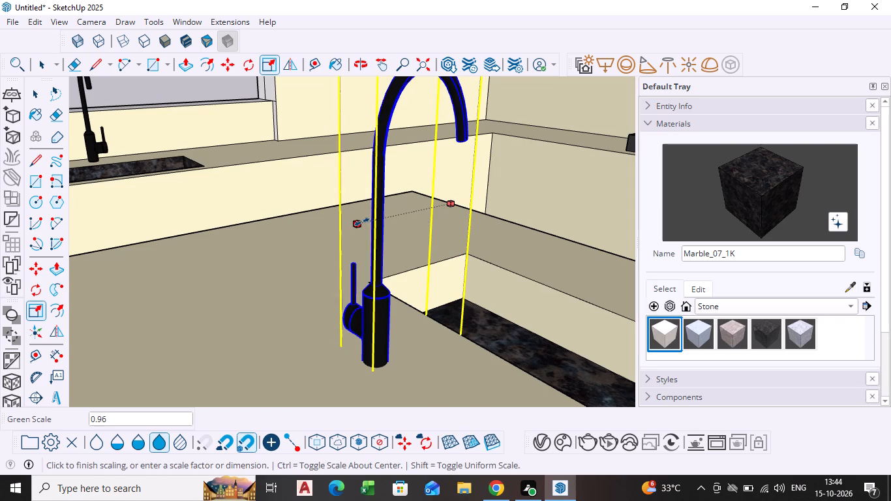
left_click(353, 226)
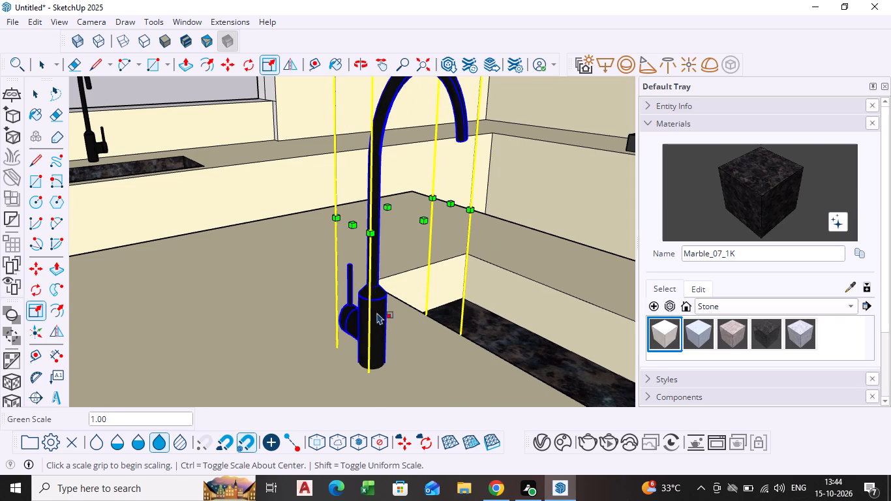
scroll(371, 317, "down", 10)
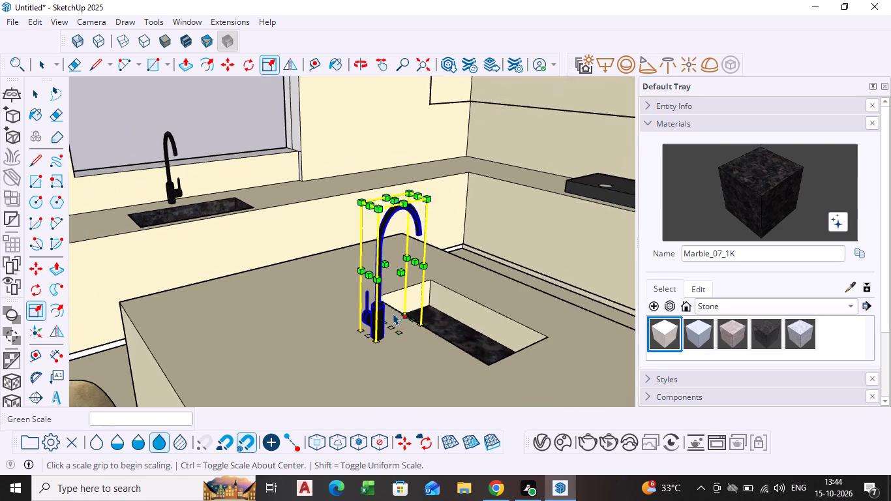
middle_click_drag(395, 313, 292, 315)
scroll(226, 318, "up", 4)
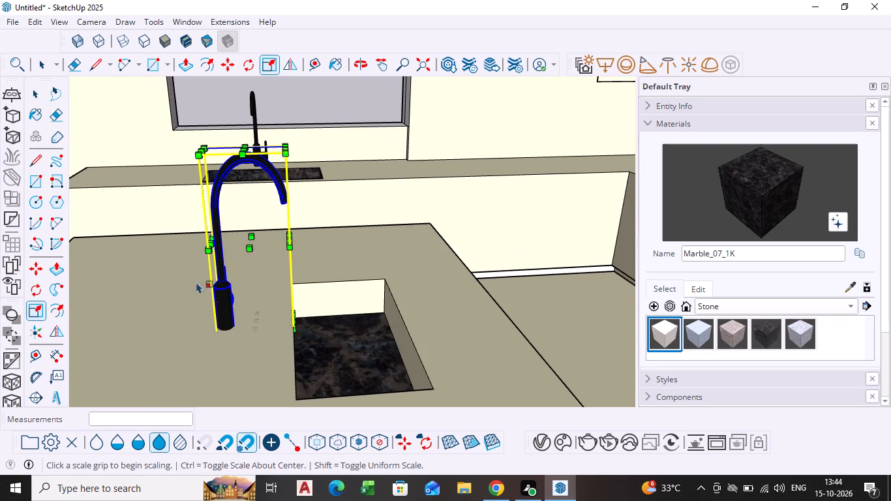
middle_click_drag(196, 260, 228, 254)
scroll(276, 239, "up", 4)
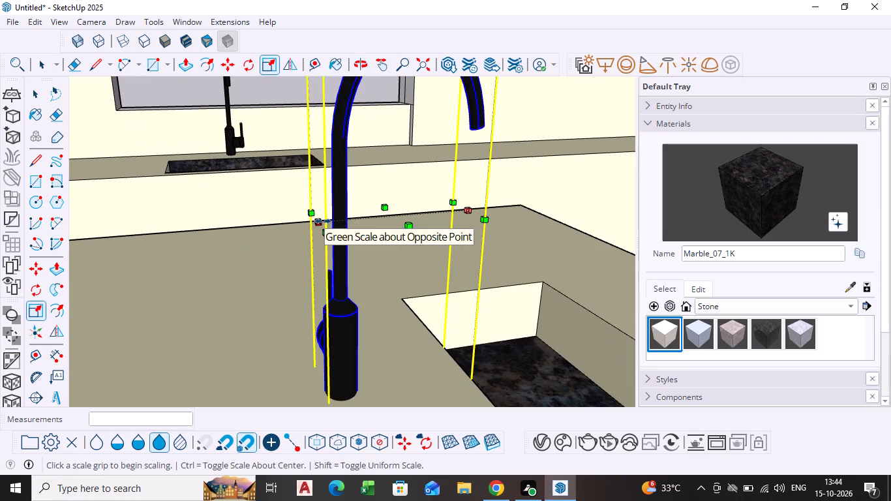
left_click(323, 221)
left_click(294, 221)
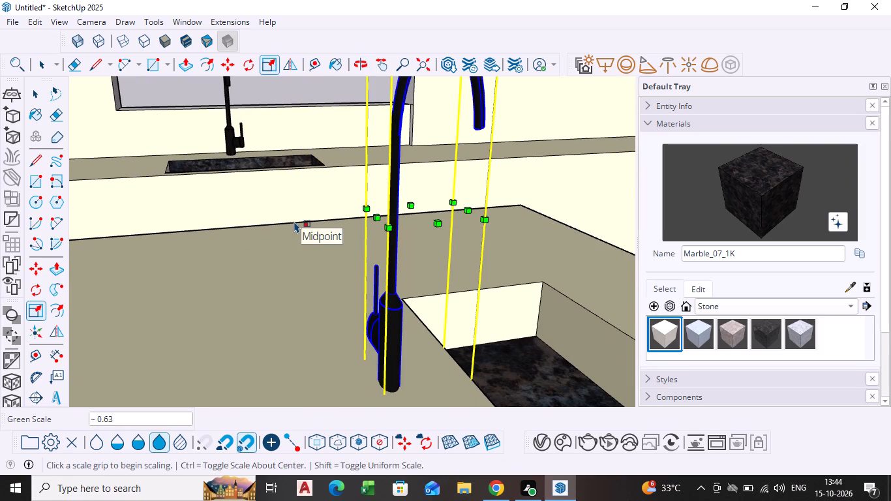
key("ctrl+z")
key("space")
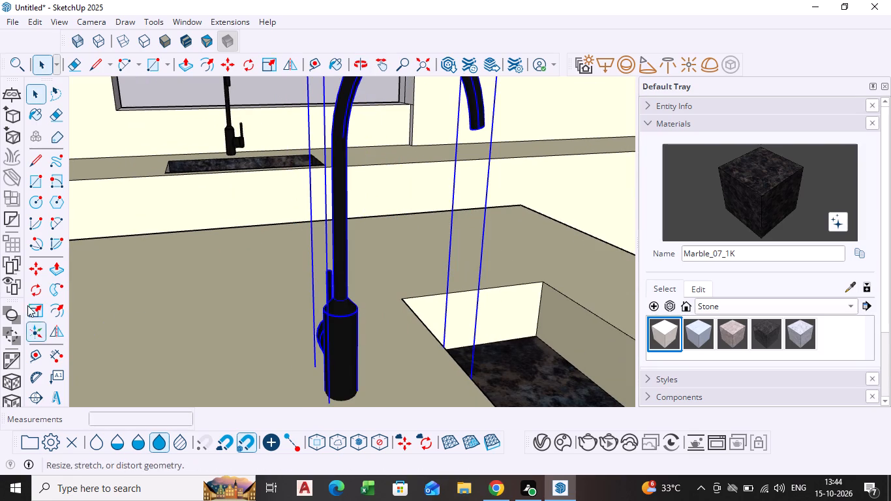
Move the island tap roughly 2 3/8" along the countertop toward the island sink recess.
left_click(40, 273)
scroll(370, 361, "down", 3)
middle_click_drag(369, 361, 338, 331)
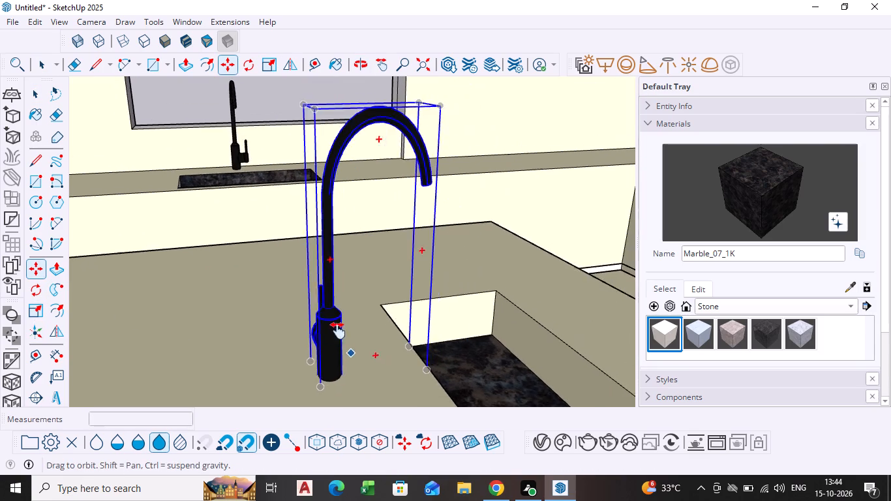
middle_click_drag(338, 331, 322, 306)
left_click(295, 326)
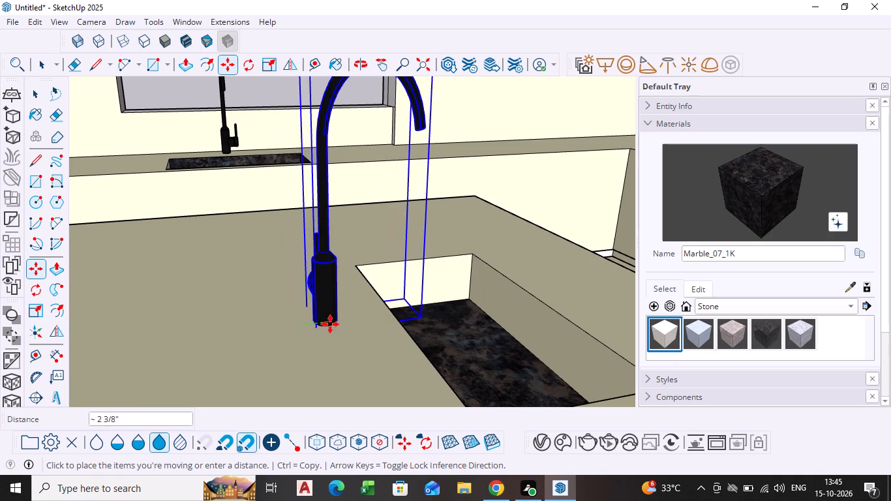
left_click(332, 324)
key("space")
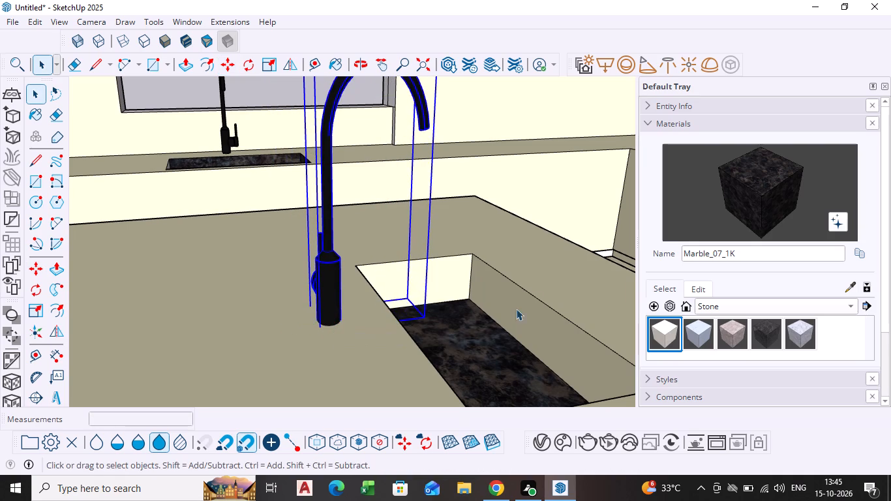
Examine both taps, the island with its high chairs, and the whole kitchen and living room layout from several angles.
left_click(559, 272)
scroll(474, 312, "down", 8)
middle_click_drag(459, 324, 417, 331)
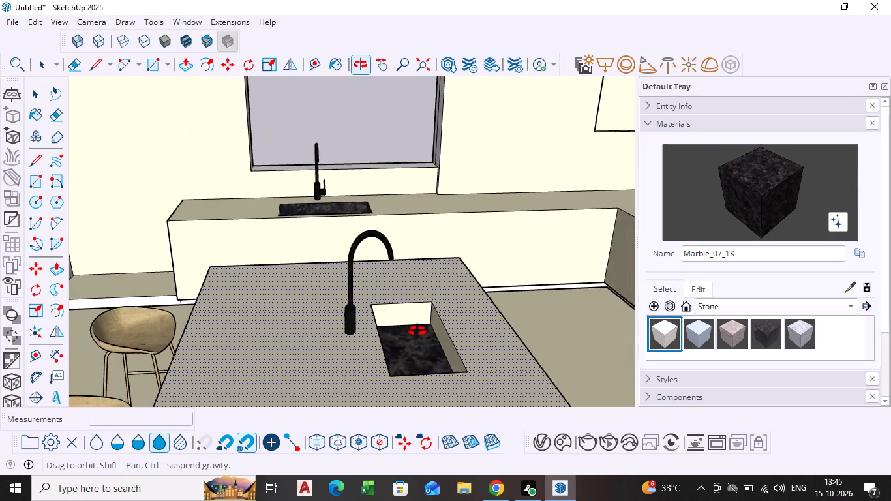
middle_click_drag(417, 331, 391, 318)
scroll(361, 307, "down", 7)
middle_click_drag(301, 363, 494, 387)
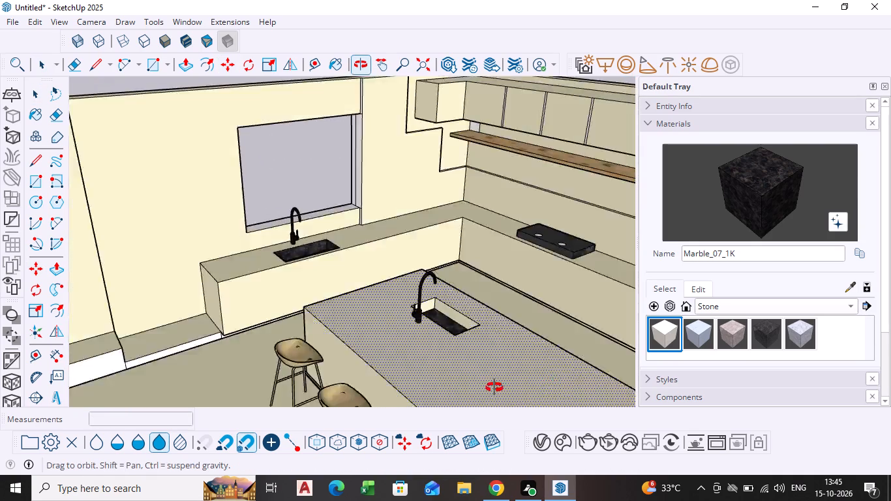
middle_click_drag(494, 387, 590, 367)
scroll(463, 309, "down", 3)
middle_click_drag(431, 305, 288, 296, "shift")
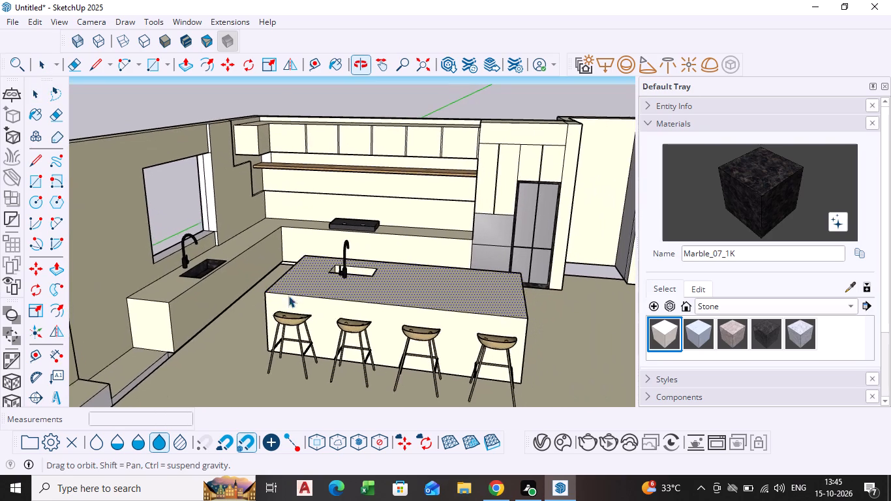
scroll(364, 337, "down", 1)
middle_click_drag(365, 337, 377, 327)
scroll(379, 327, "down", 6)
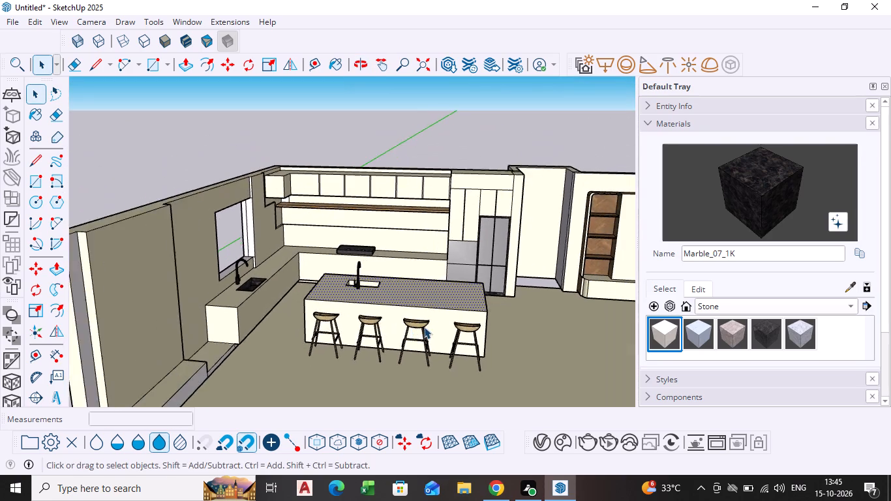
scroll(424, 327, "down", 5)
middle_click_drag(445, 335, 353, 301, "shift")
middle_click_drag(350, 309, 354, 329)
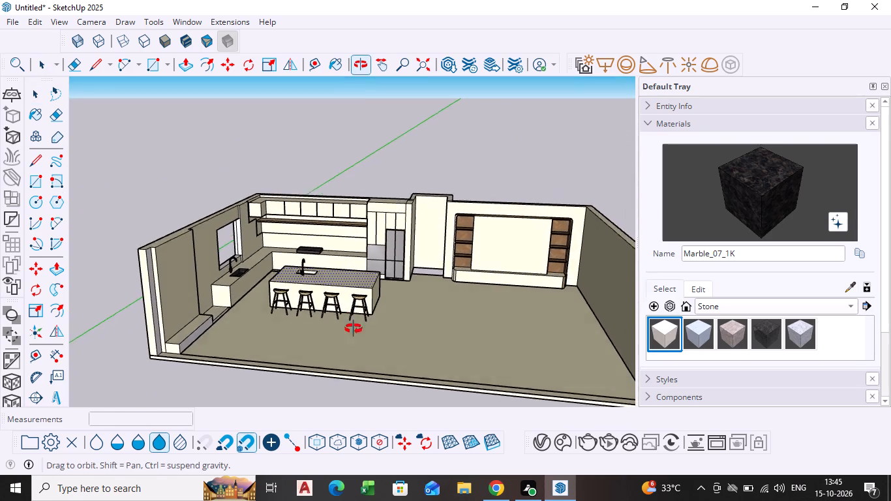
middle_click_drag(354, 329, 379, 403)
scroll(382, 327, "up", 4)
middle_click_drag(380, 326, 279, 275, "shift")
middle_click_drag(273, 311, 297, 382)
scroll(294, 374, "down", 4)
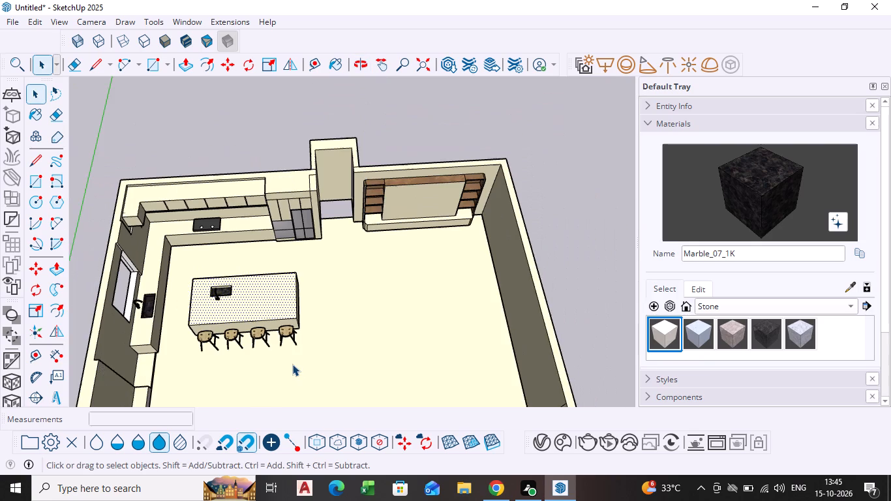
middle_click_drag(292, 359, 296, 297)
middle_click_drag(296, 318, 292, 335)
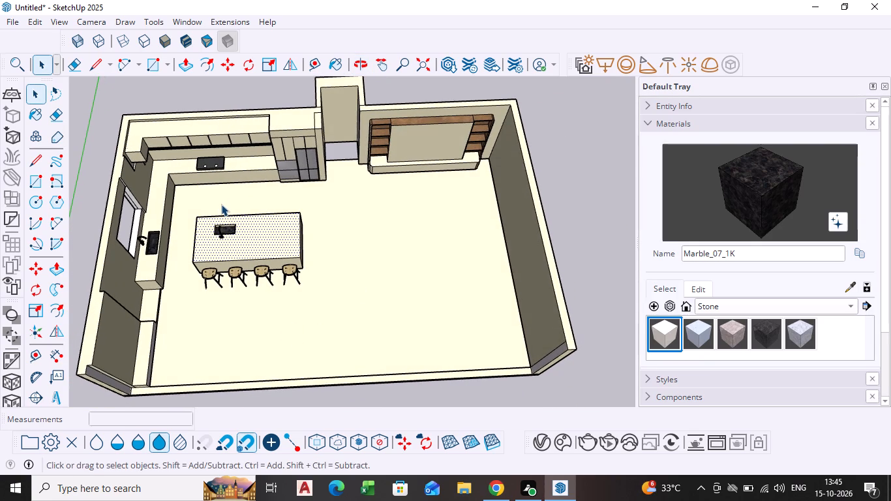
Open 3D Warehouse and search its models for CREAM SOFA.
left_click(151, 18)
left_click(190, 27)
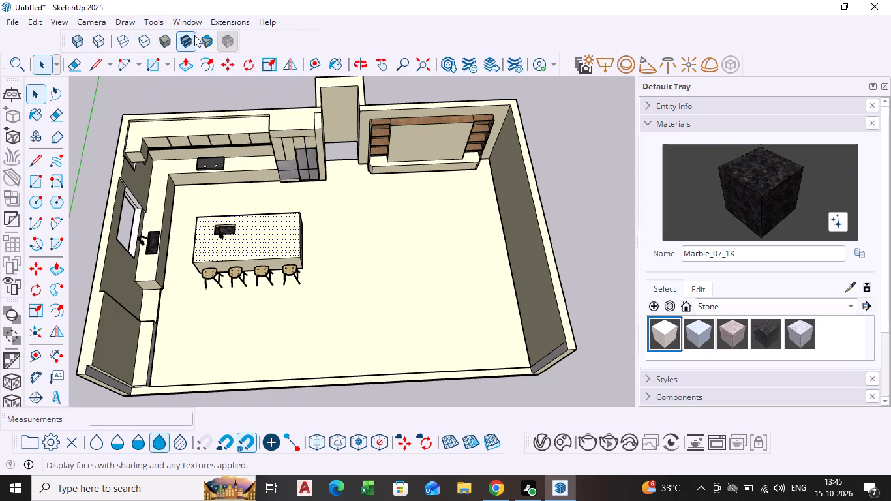
left_click(189, 22)
left_click(228, 121)
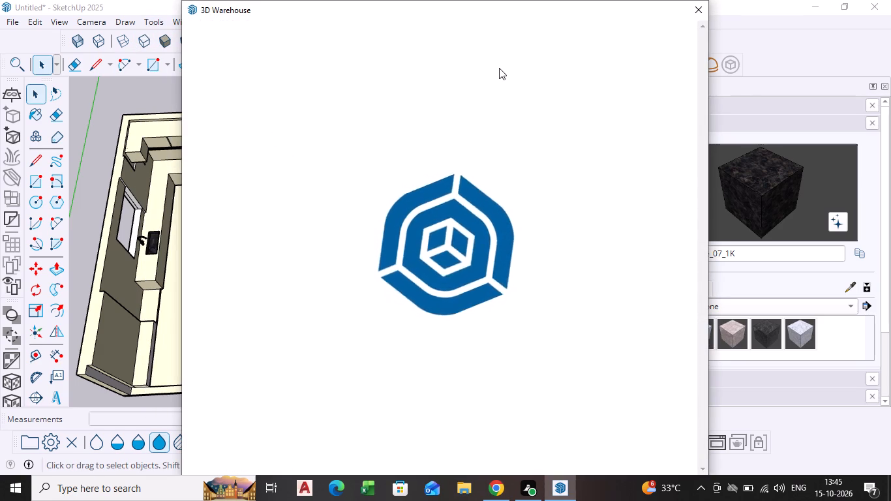
left_click(544, 44)
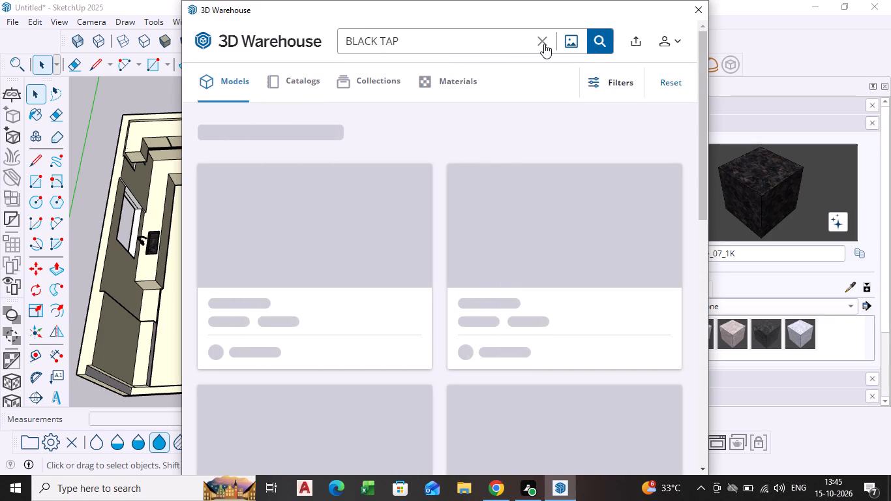
left_click(468, 35)
left_click(451, 43)
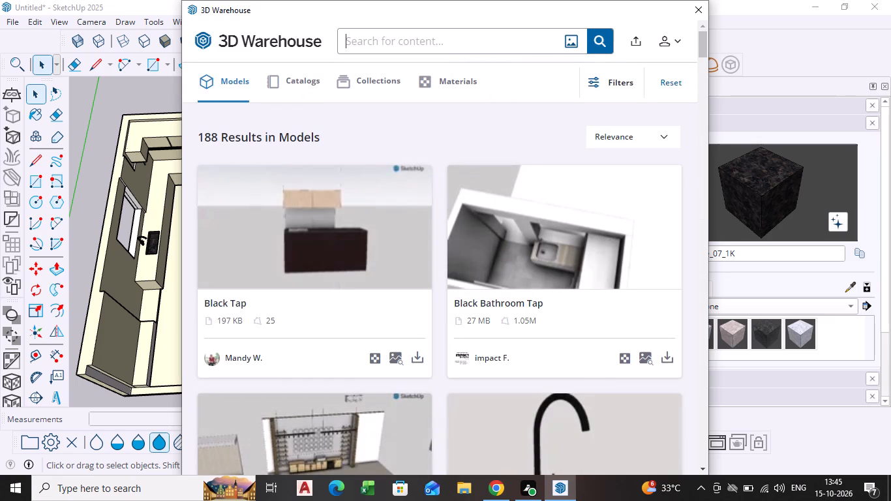
type("CREAM S")
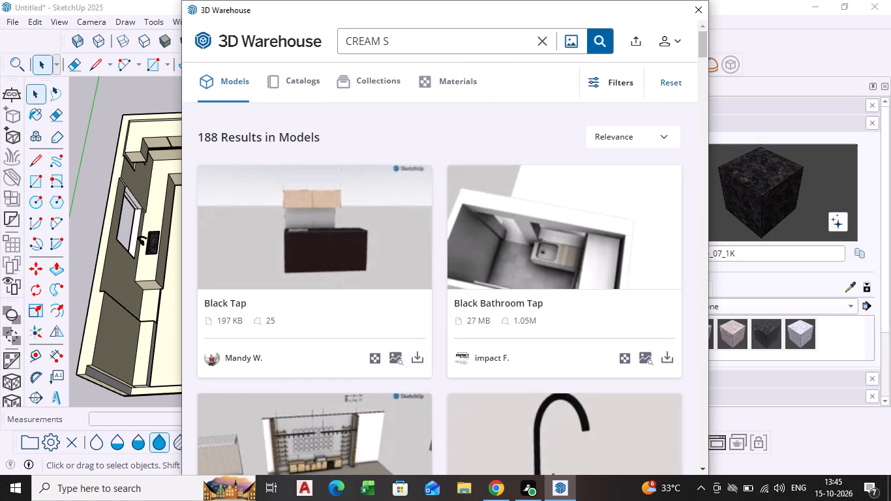
type("OFA")
key("Return")
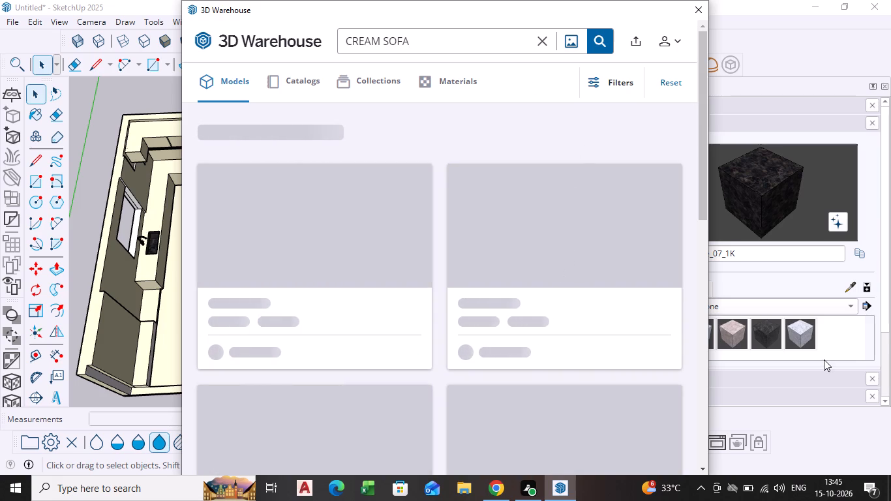
Browse the cream sofa models for one that suits the living room.
scroll(388, 306, "down", 8)
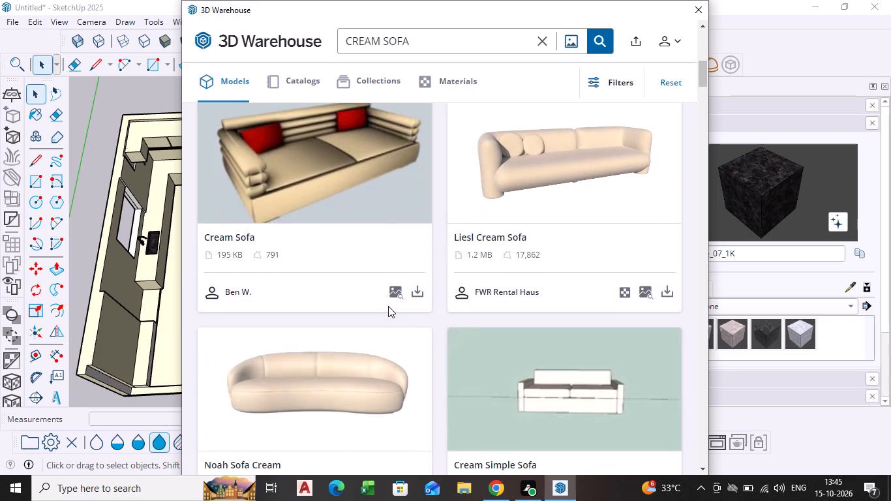
scroll(388, 306, "down", 2)
scroll(447, 318, "down", 3)
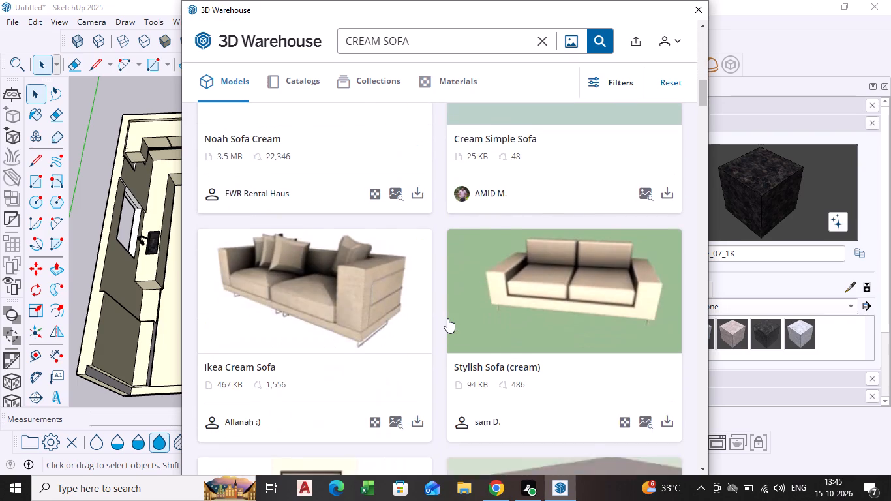
scroll(447, 318, "down", 7)
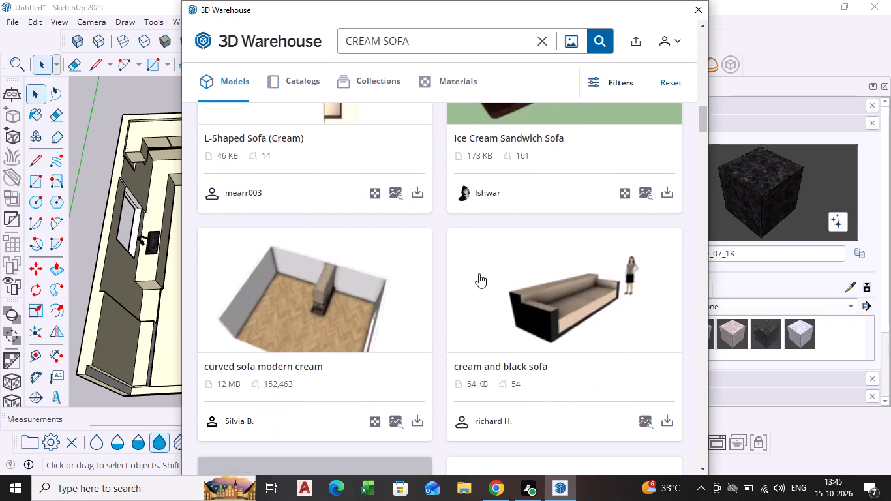
scroll(479, 265, "down", 9)
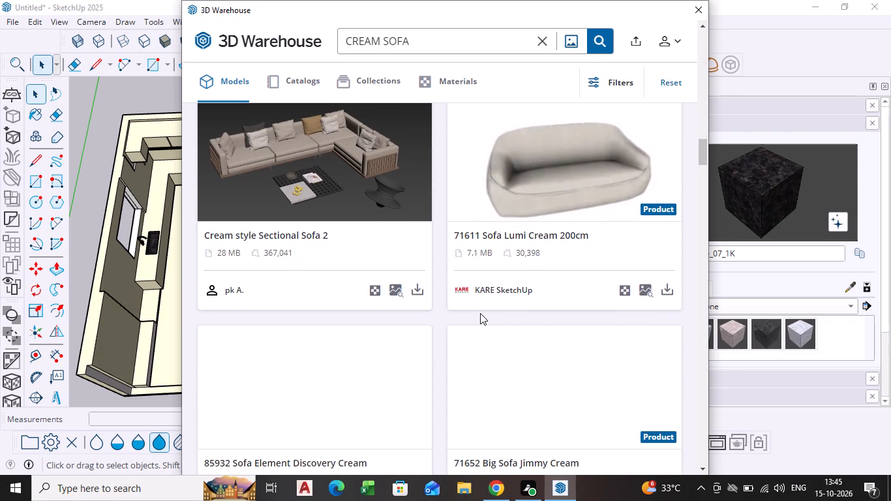
scroll(442, 333, "down", 2)
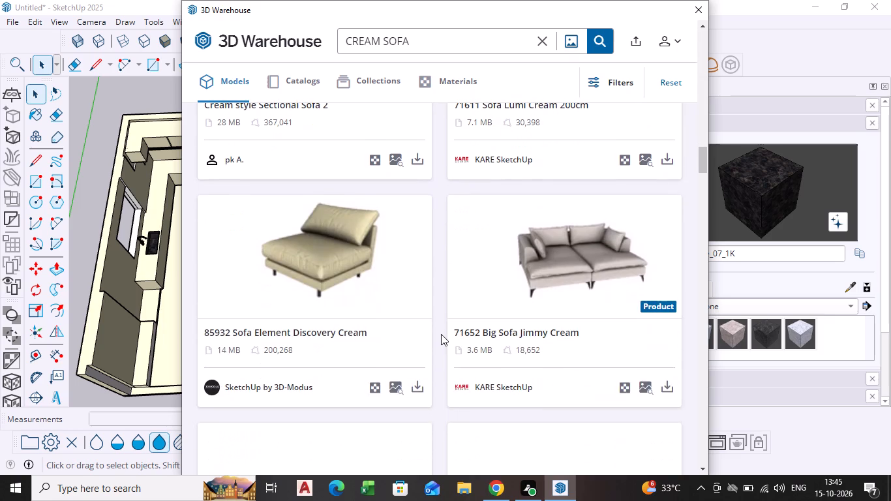
scroll(440, 336, "down", 3)
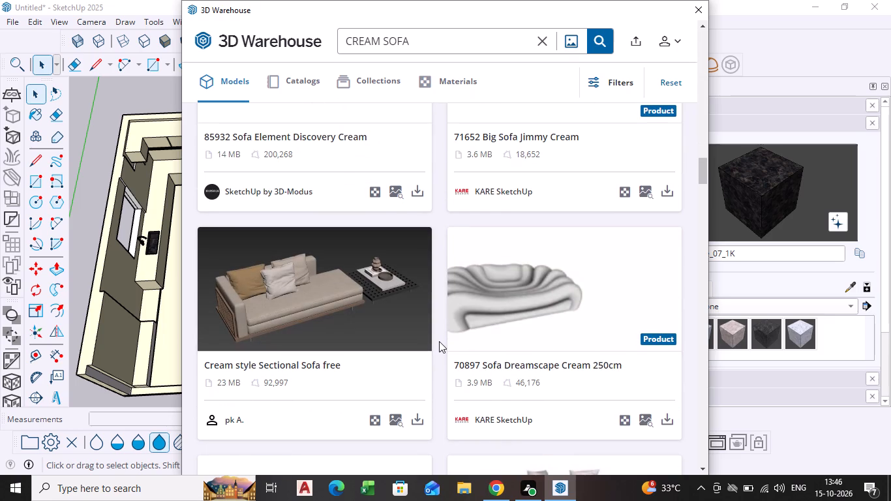
scroll(492, 344, "down", 5)
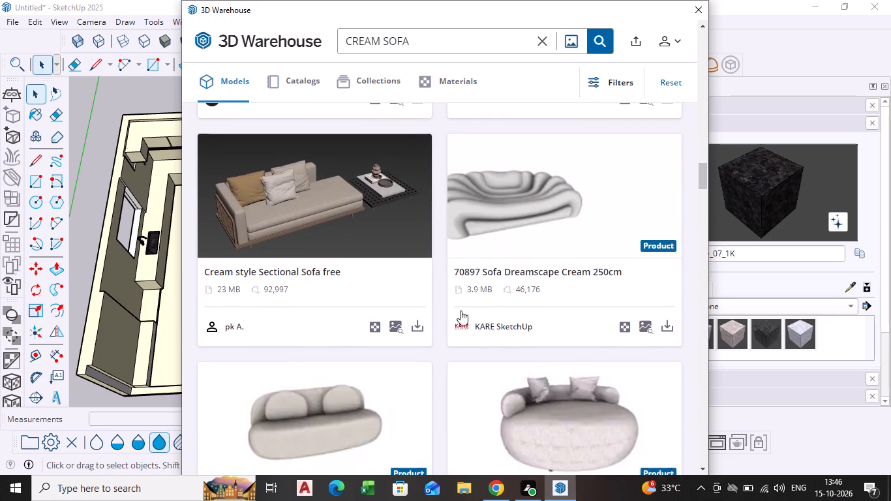
Change the 3D Warehouse model search to L SHAPE SOFA.
left_click(384, 35)
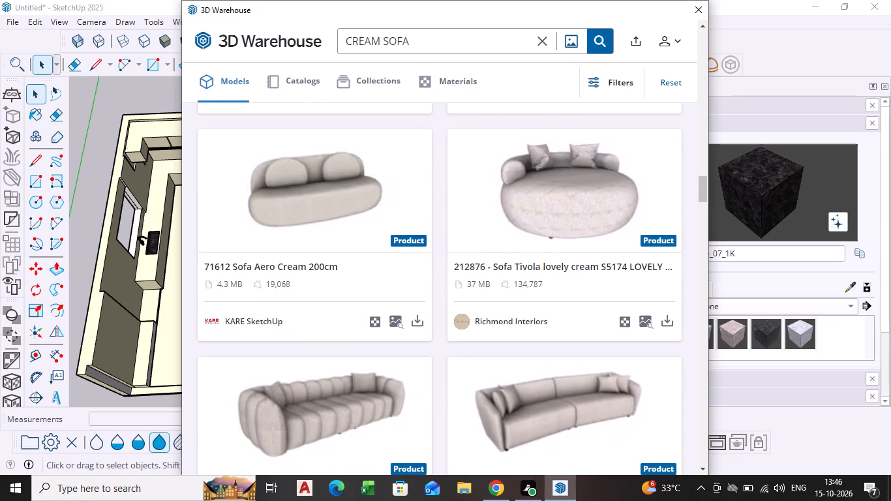
key("BackSpace")
key("BackSpace")
key("BackSpace")
key("BackSpace")
key("BackSpace")
key("BackSpace")
key("BackSpace")
key("BackSpace")
key("BackSpace")
key("BackSpace")
key("BackSpace")
key("BackSpace")
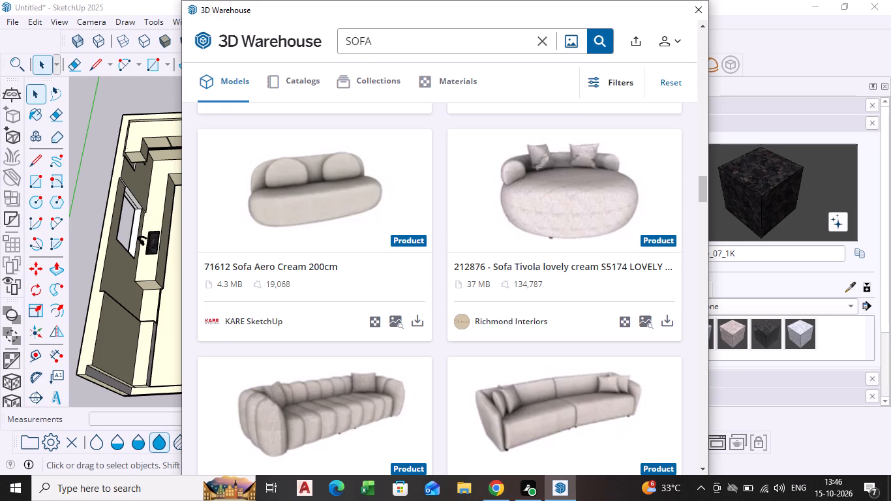
key("l")
key("space")
type("S")
key("h")
key("a")
key("p")
type("E")
key("space")
key("Return")
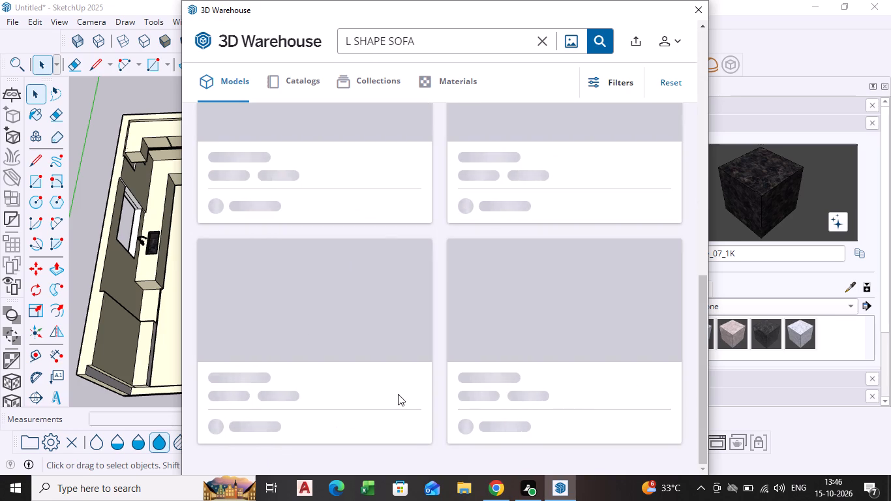
Browse the L-shaped sofa models from the top of the results for one that suits the living room.
scroll(385, 327, "up", 14)
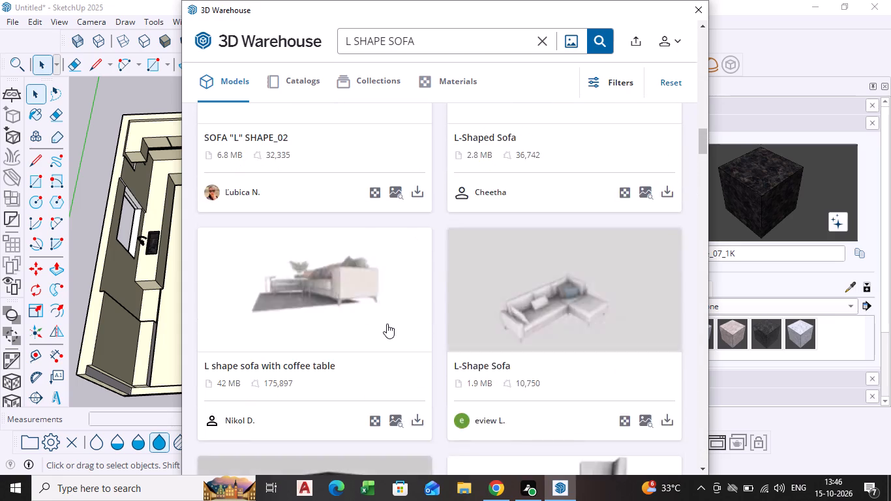
scroll(387, 324, "up", 8)
scroll(387, 324, "up", 20)
scroll(387, 324, "up", 2)
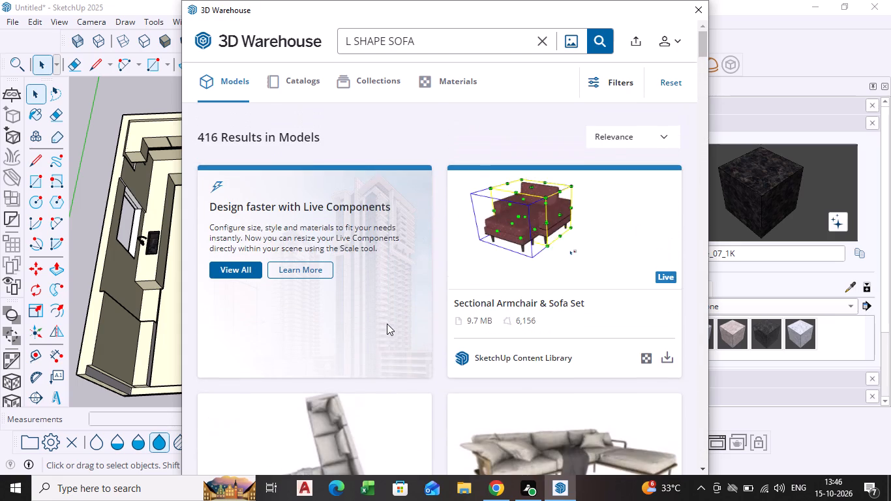
scroll(387, 324, "up", 5)
scroll(387, 324, "down", 6)
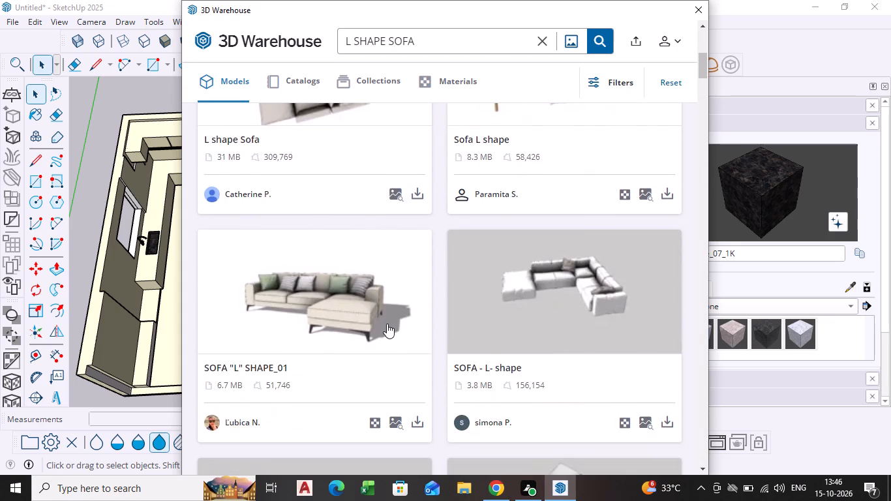
scroll(387, 324, "down", 4)
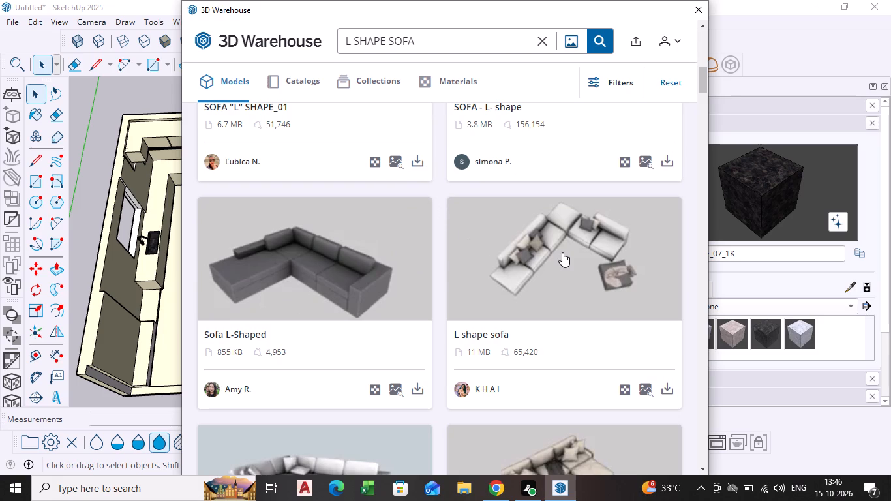
Filter the L SHAPE SOFA results to models with a file size of 1 MB to 5 MB.
left_click(594, 85)
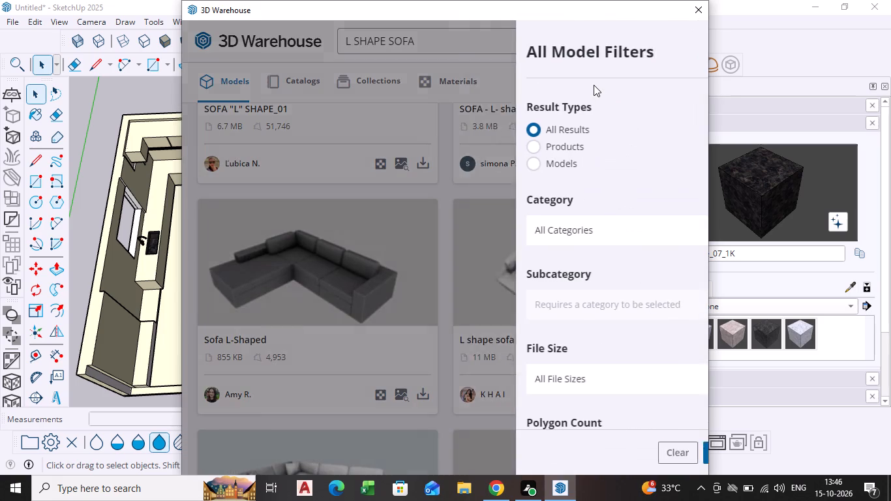
left_click(521, 382)
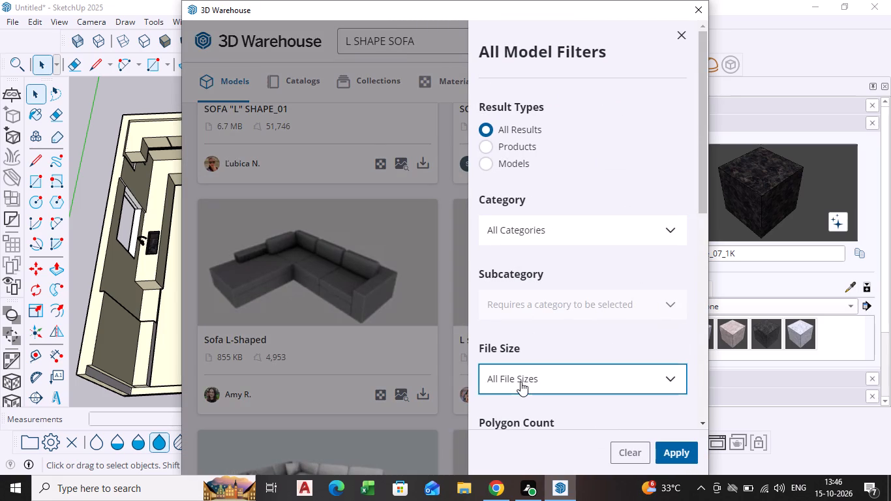
left_click(521, 382)
left_click(521, 382)
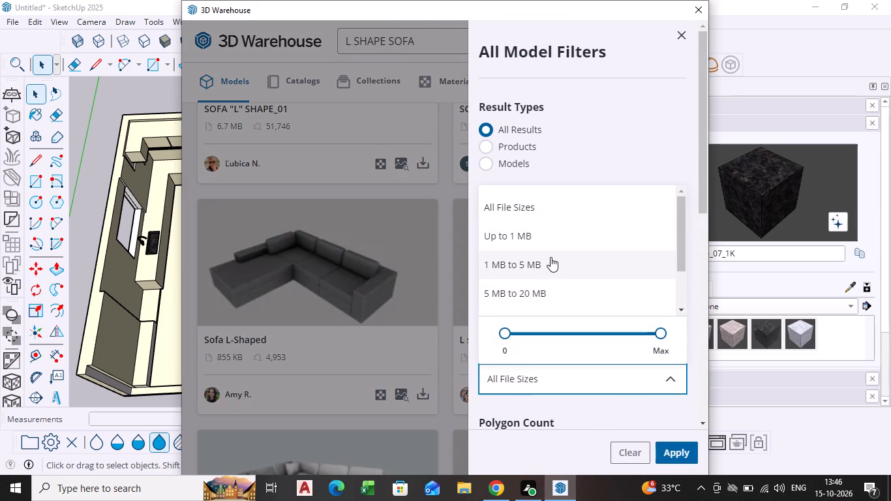
left_click(549, 254)
left_click(688, 448)
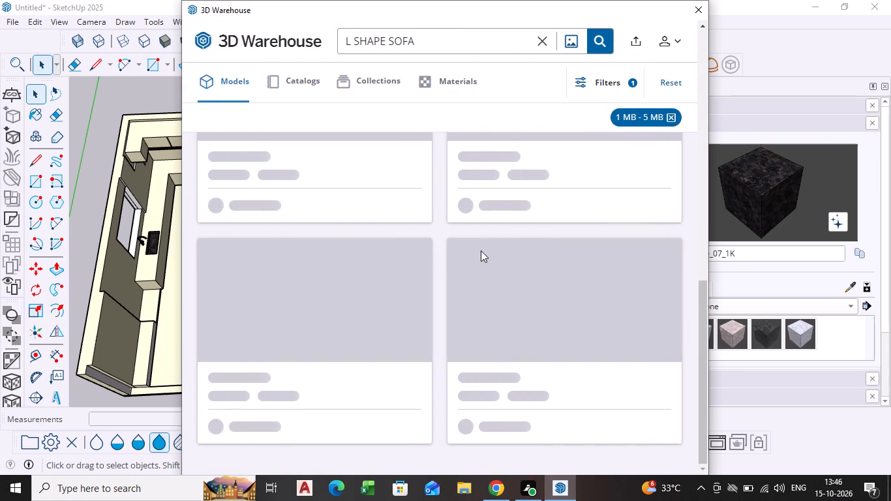
Browse the size-filtered L-shaped sofa models, comparing their shapes and colours for the living room.
scroll(470, 266, "up", 5)
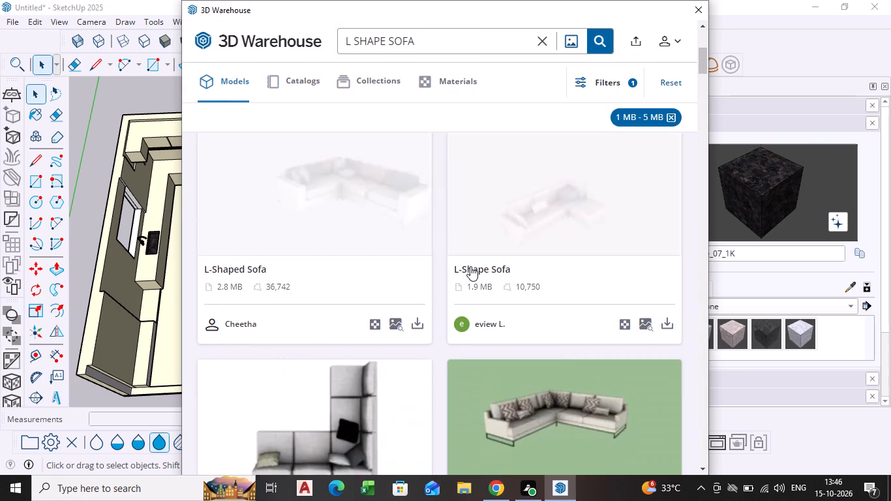
scroll(470, 266, "up", 10)
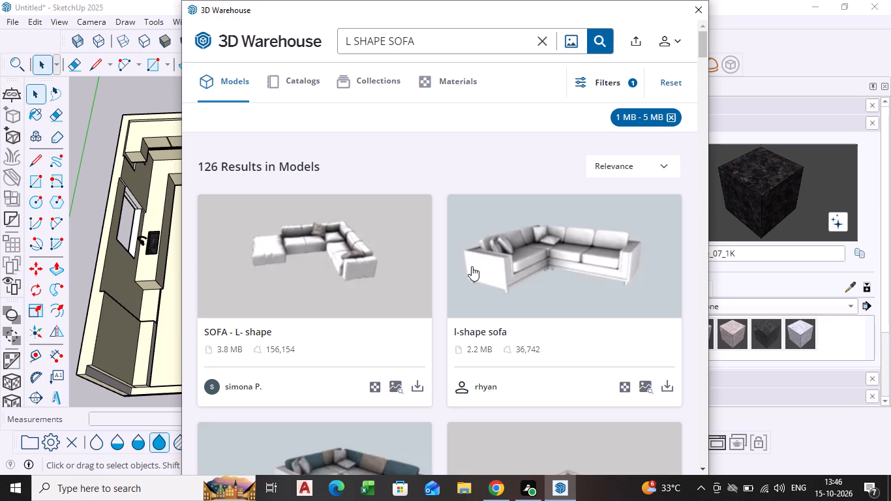
scroll(472, 266, "down", 7)
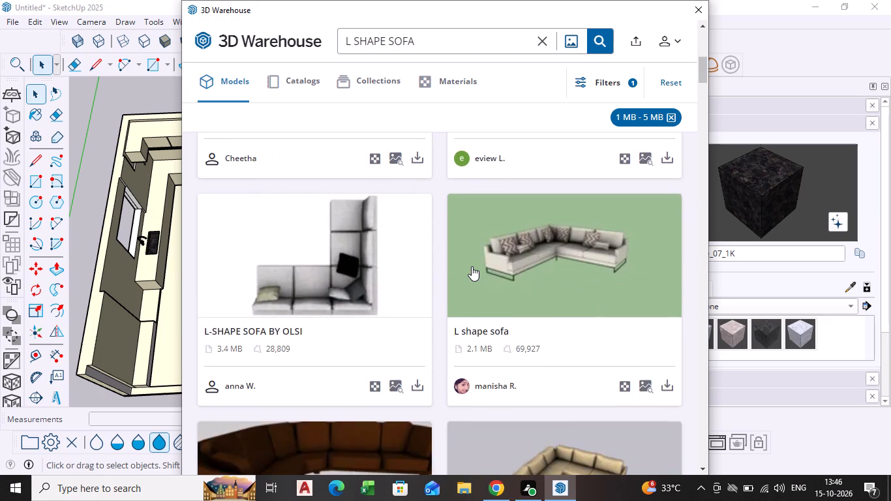
scroll(472, 266, "down", 3)
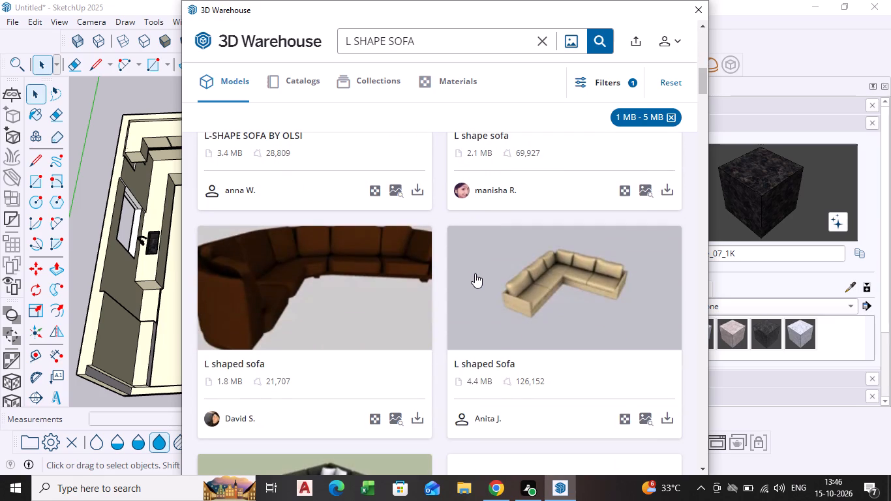
scroll(500, 297, "down", 4)
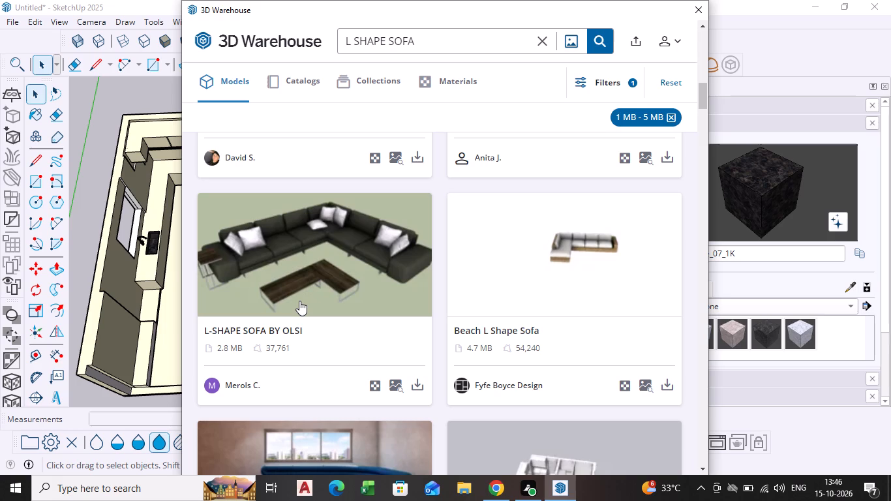
scroll(299, 301, "down", 4)
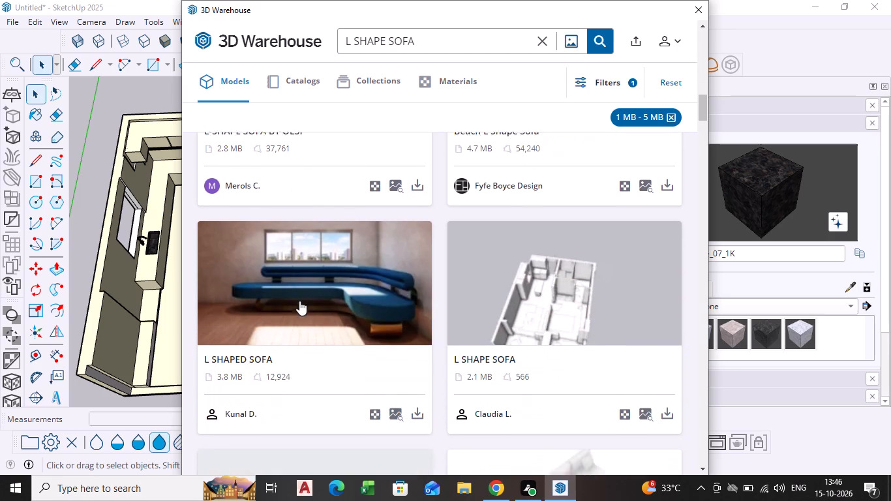
scroll(299, 301, "down", 1)
scroll(393, 367, "down", 3)
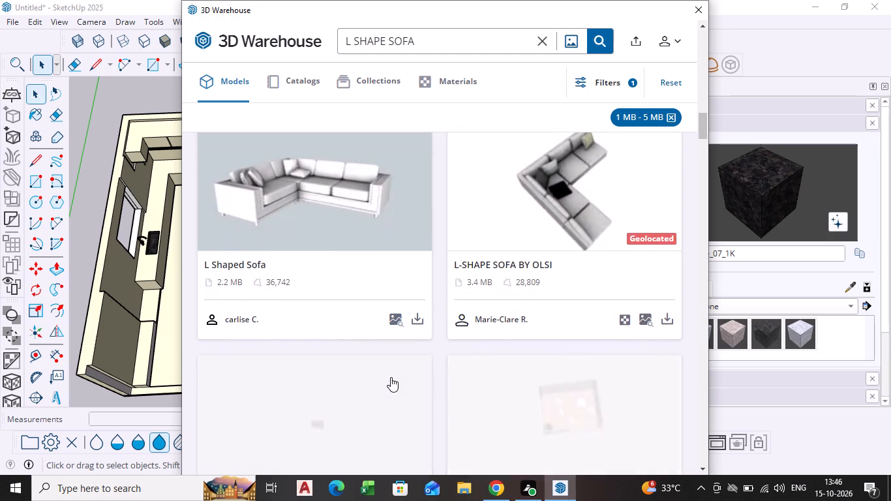
scroll(390, 380, "down", 6)
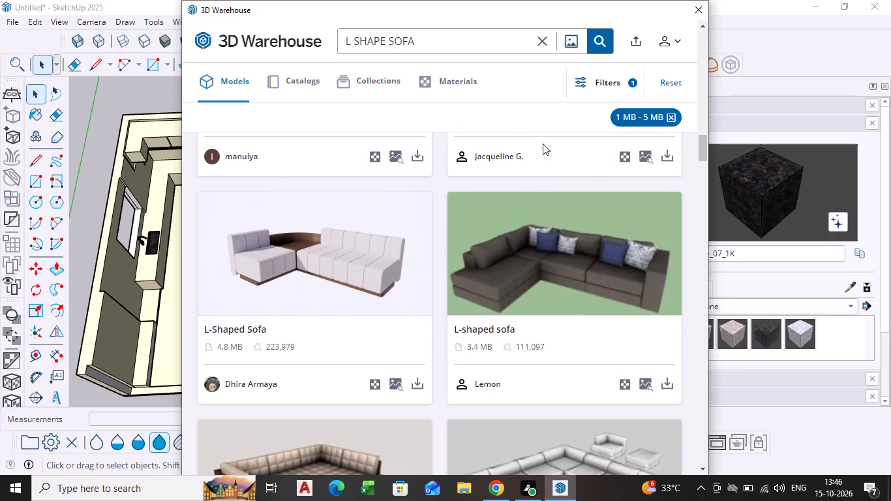
scroll(529, 172, "down", 3)
scroll(423, 268, "down", 3)
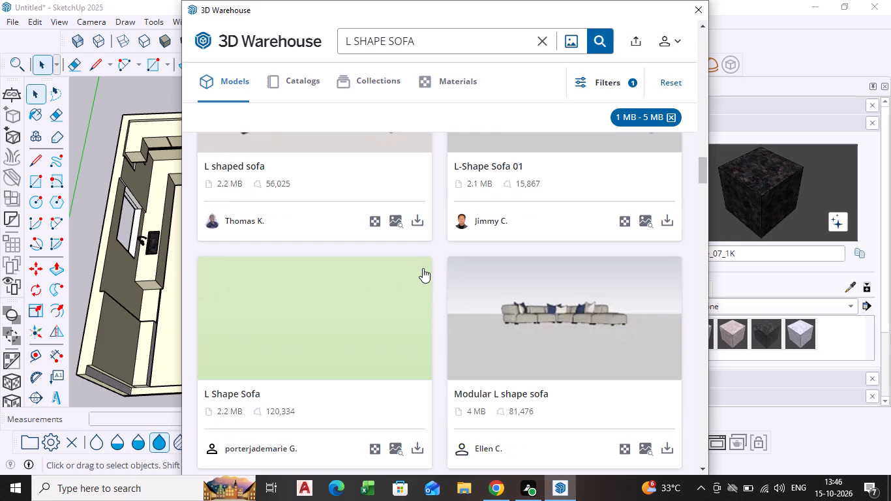
scroll(423, 268, "down", 6)
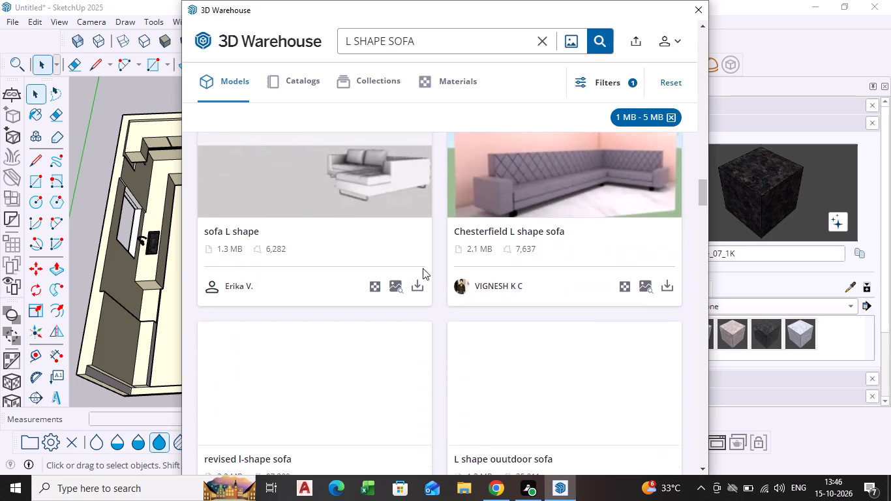
scroll(423, 268, "down", 6)
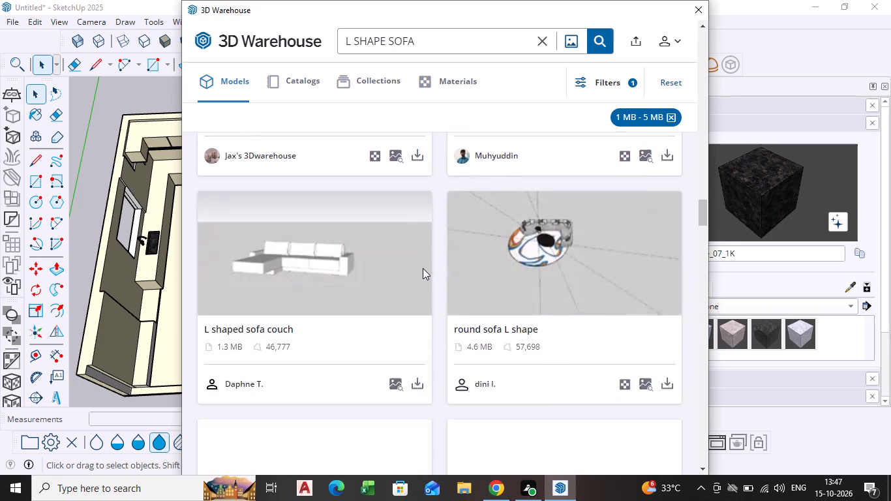
scroll(423, 268, "down", 8)
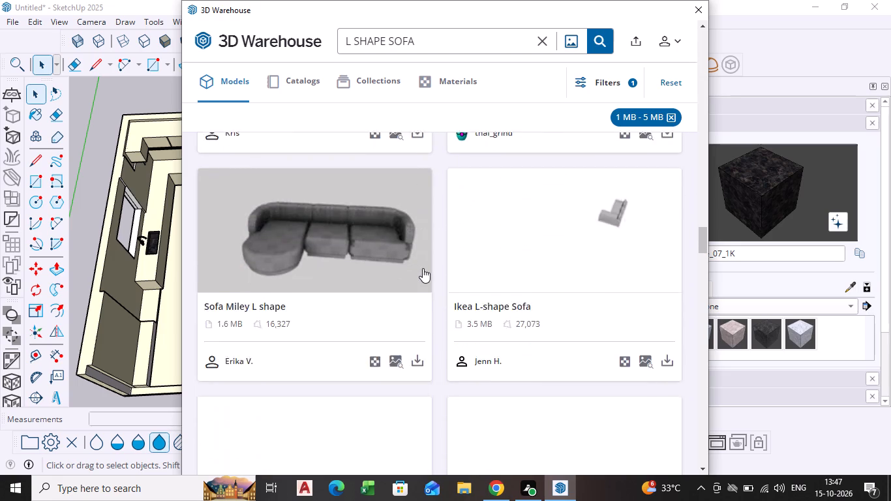
scroll(423, 268, "down", 3)
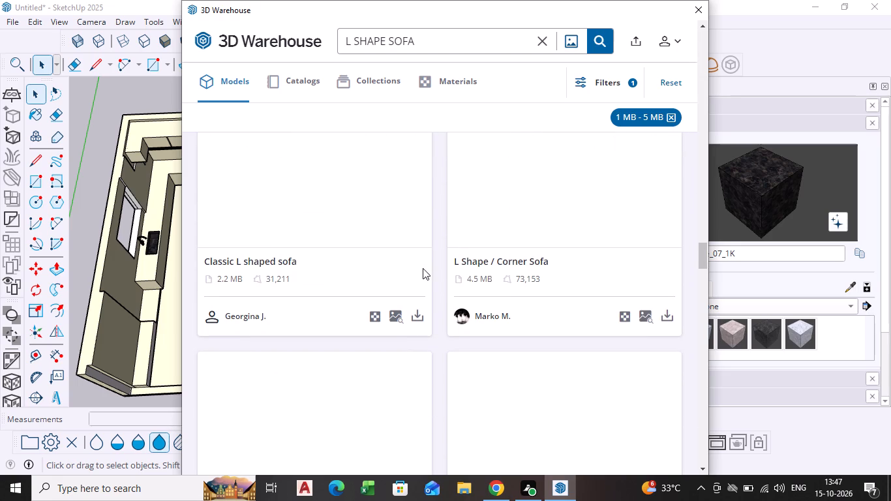
scroll(423, 268, "down", 3)
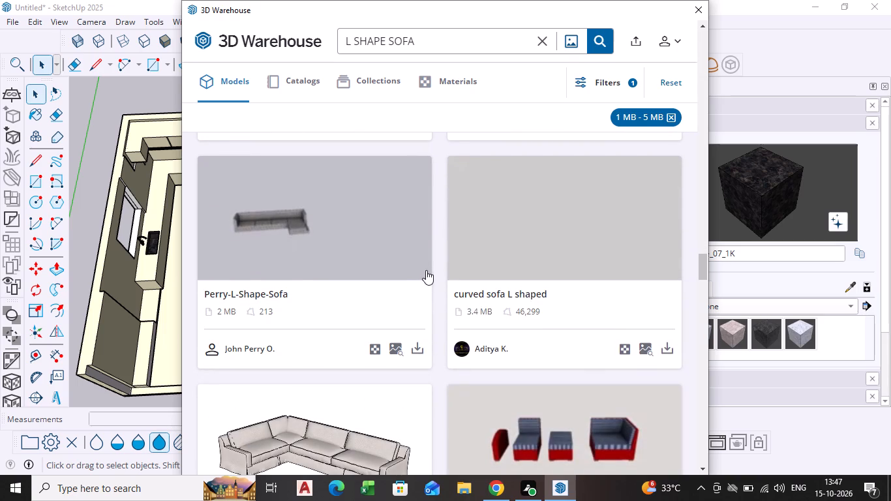
scroll(426, 270, "down", 9)
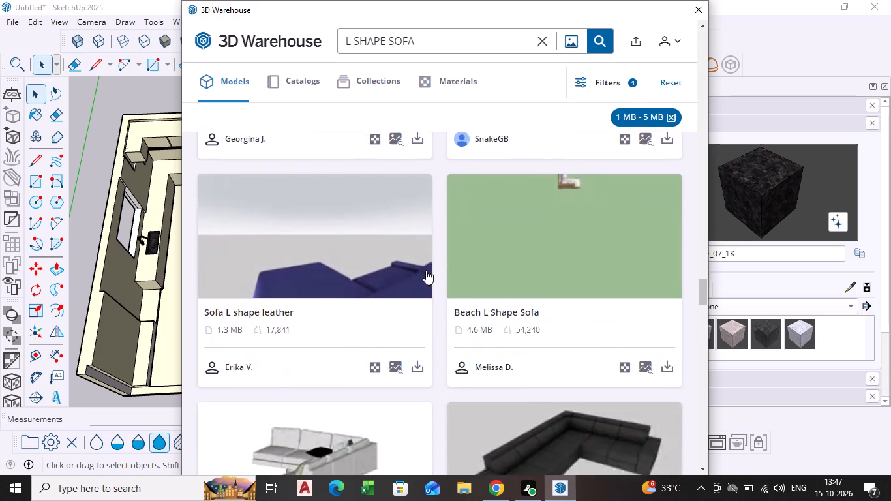
scroll(426, 270, "down", 4)
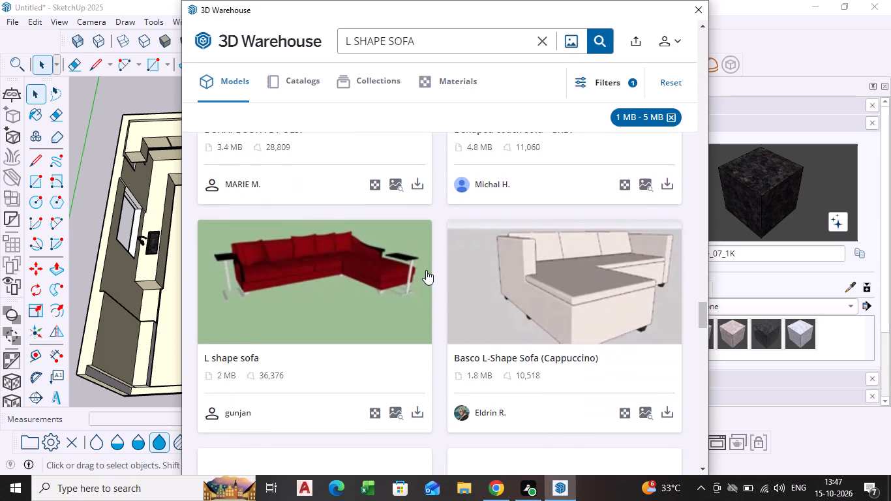
scroll(426, 270, "down", 5)
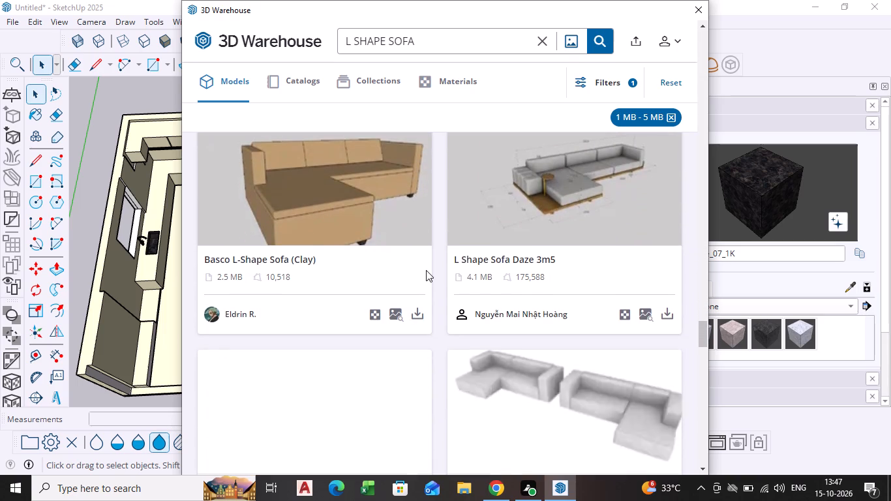
scroll(426, 270, "down", 2)
scroll(374, 296, "down", 3)
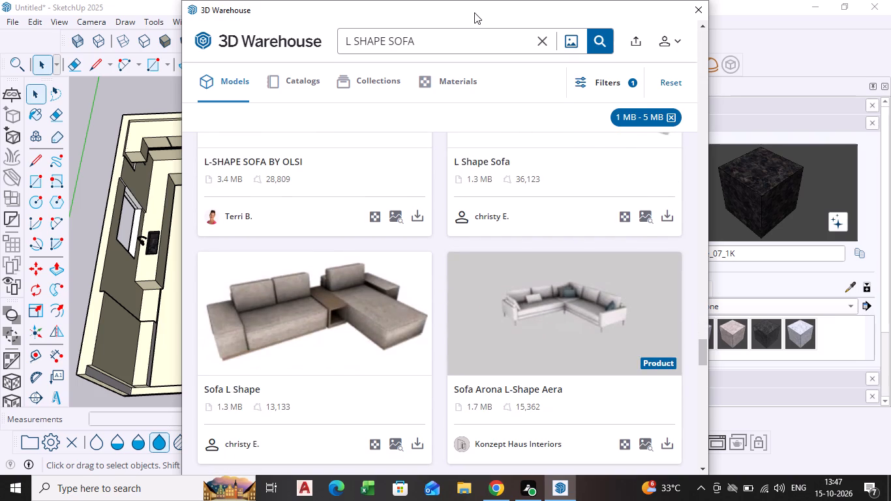
scroll(283, 361, "up", 4)
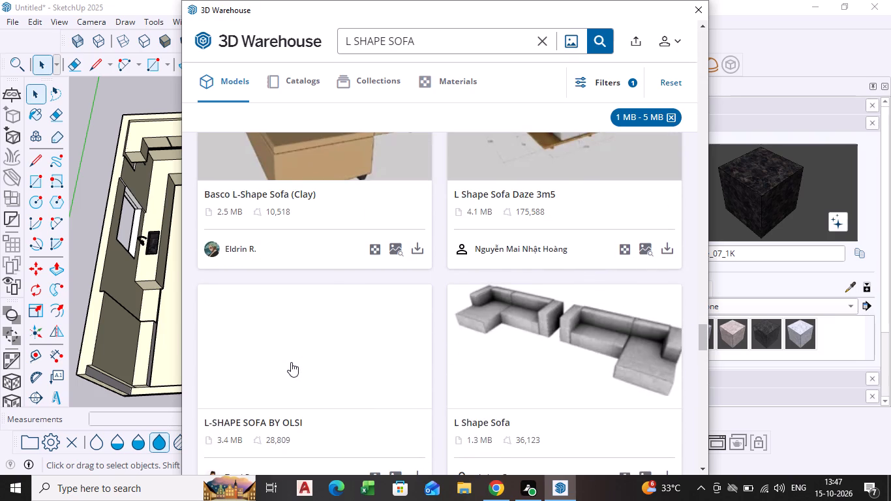
scroll(291, 362, "down", 12)
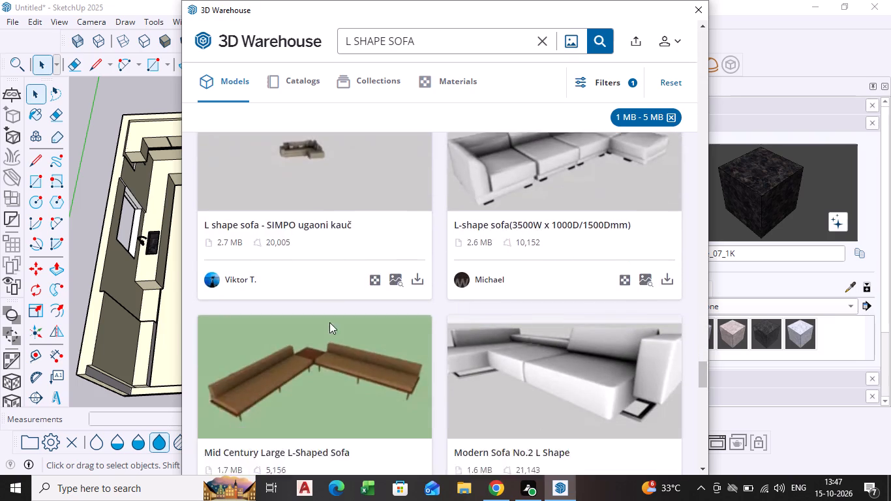
scroll(329, 322, "down", 5)
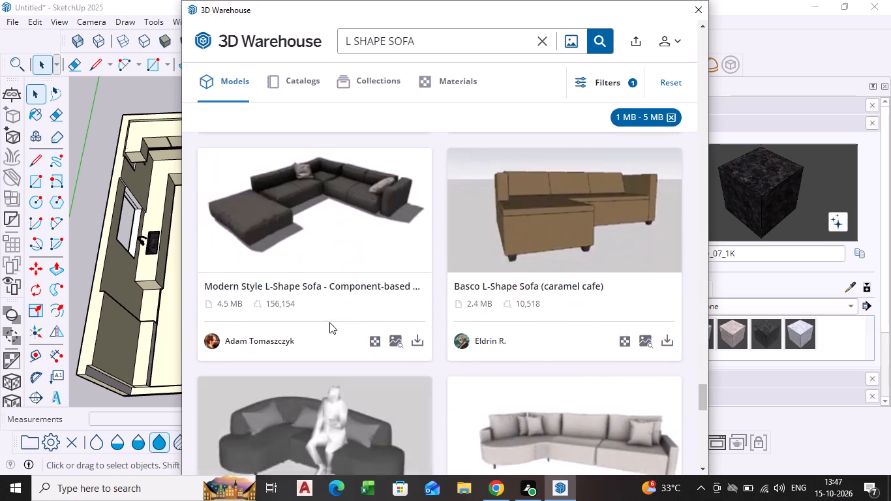
scroll(329, 322, "down", 5)
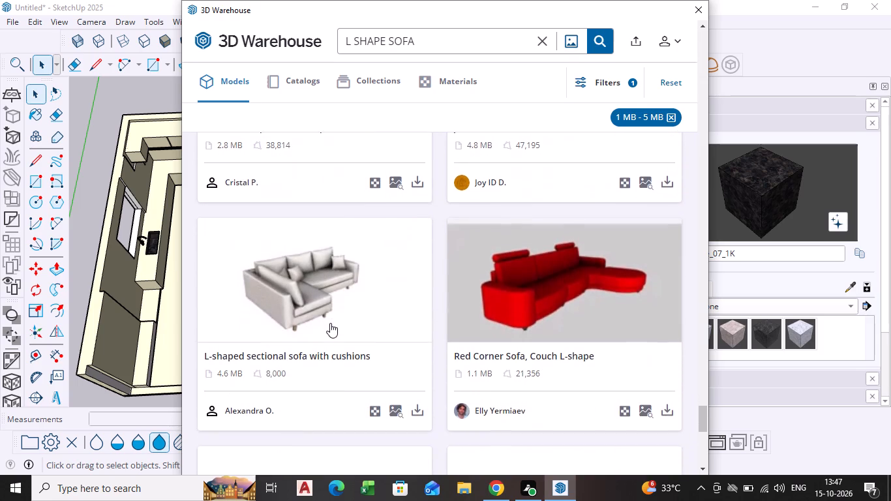
Look through the remaining loaded L-shaped sofa models in the size-filtered results and load more of them.
scroll(330, 323, "down", 3)
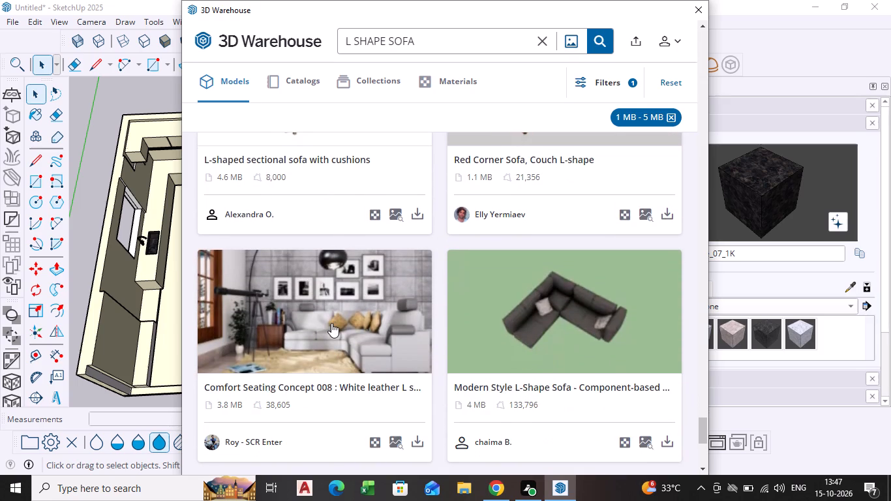
scroll(331, 323, "down", 3)
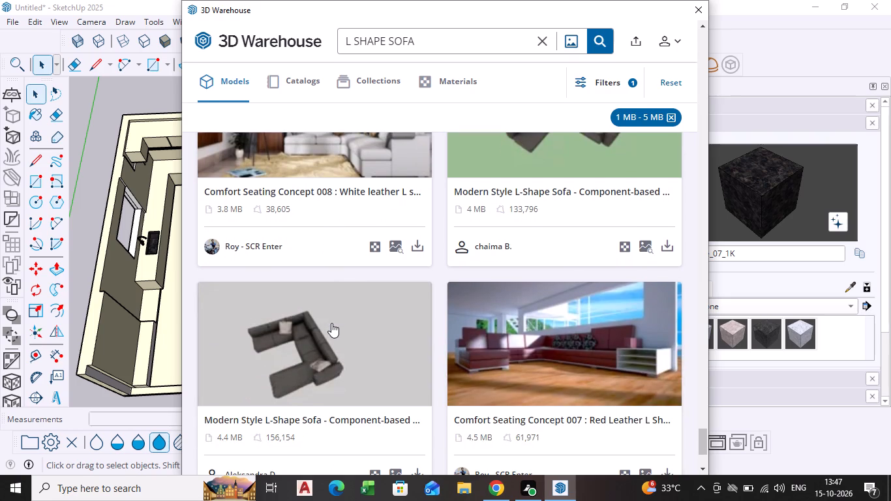
scroll(331, 323, "down", 6)
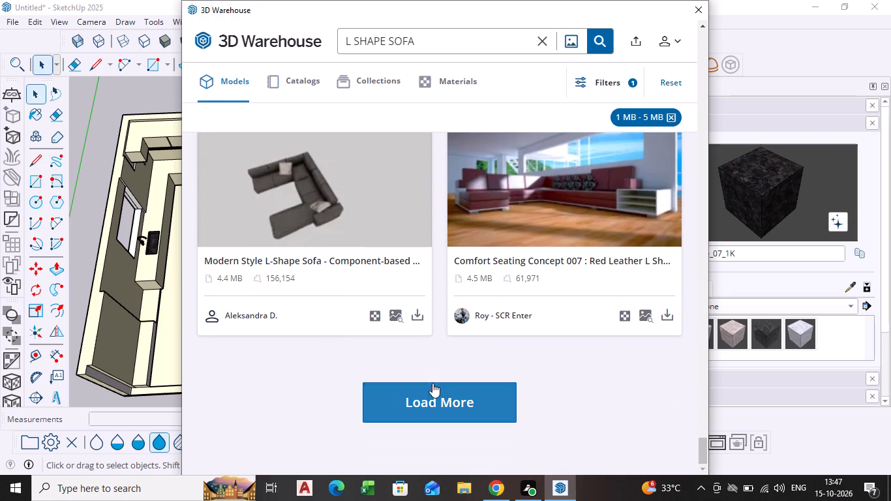
left_click(432, 395)
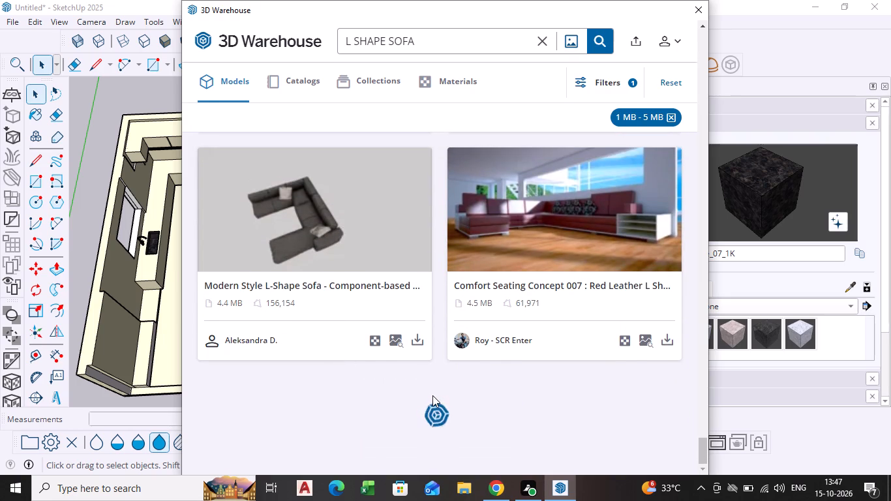
Browse the additionally loaded L-shaped sofa models, comparing their shapes and colours for the living room.
scroll(432, 395, "down", 2)
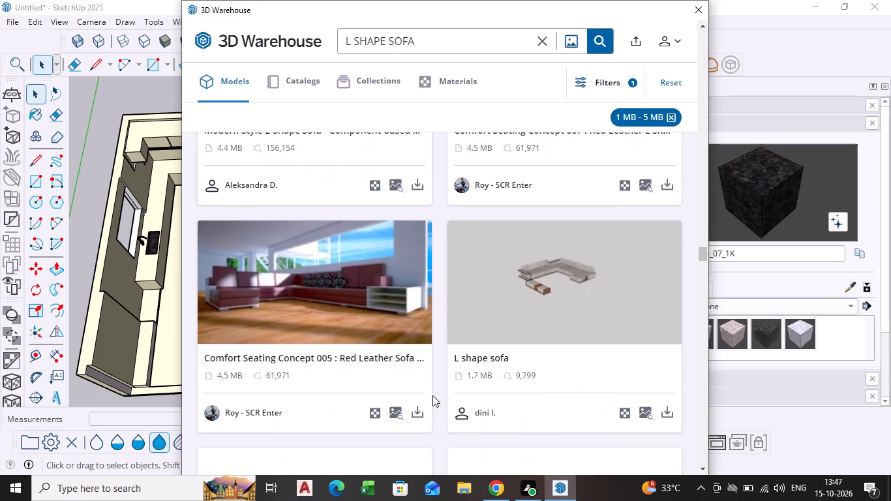
scroll(432, 395, "down", 6)
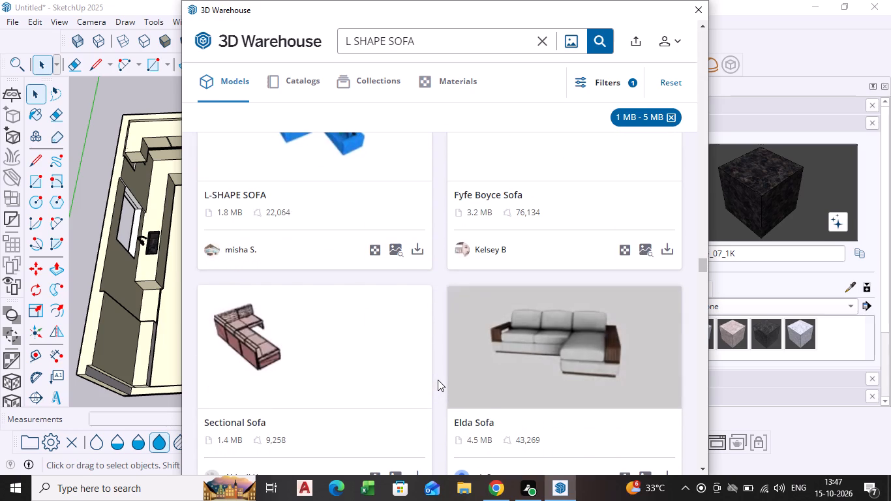
scroll(438, 380, "down", 13)
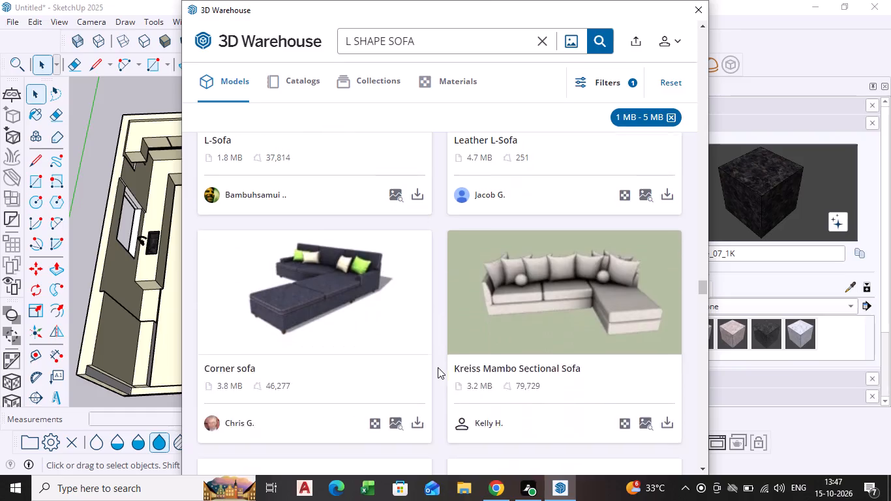
scroll(438, 367, "down", 2)
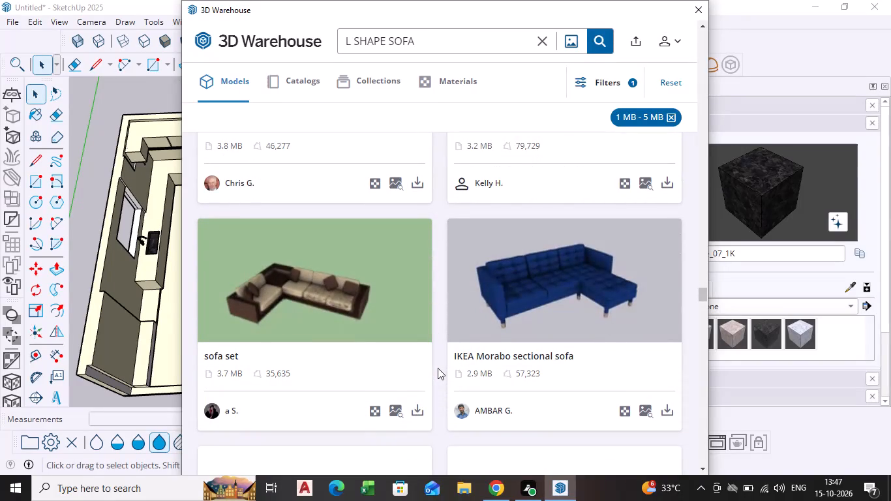
scroll(438, 369, "down", 4)
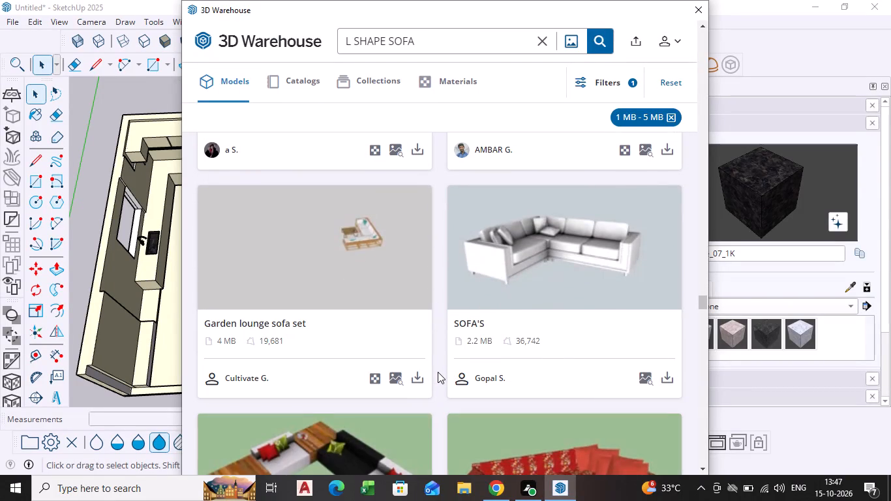
scroll(438, 372, "down", 8)
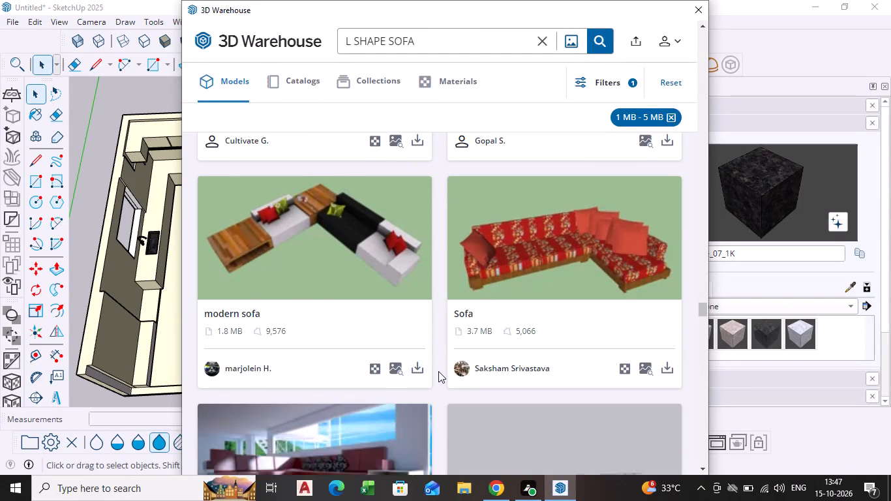
Review the filtered L-shaped sofa models again, working back to the first results to compare candidates.
scroll(438, 371, "up", 12)
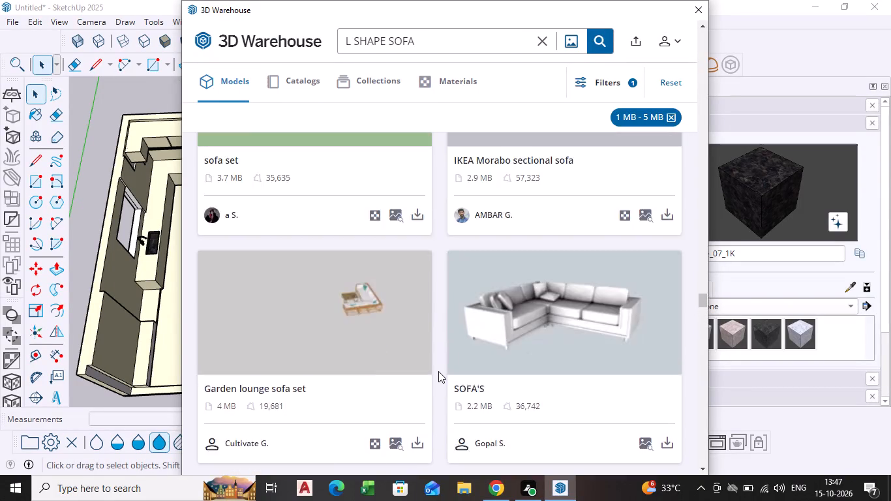
scroll(438, 371, "up", 20)
scroll(438, 371, "up", 6)
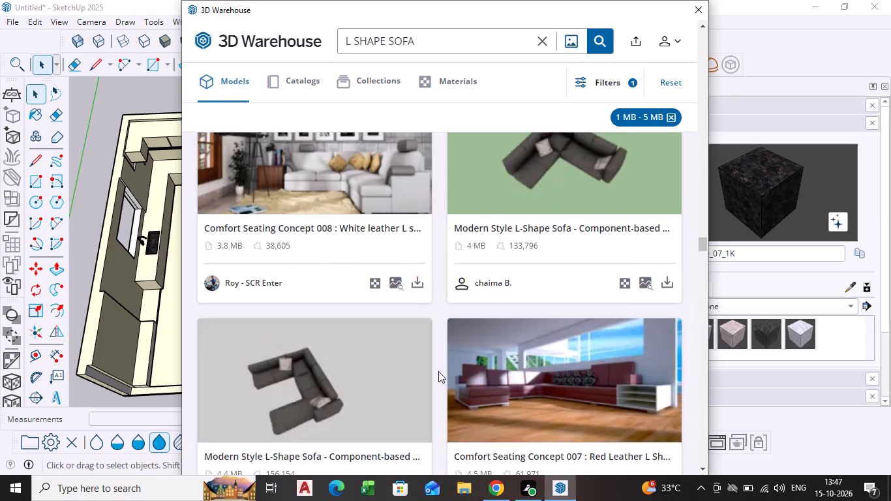
scroll(438, 371, "up", 10)
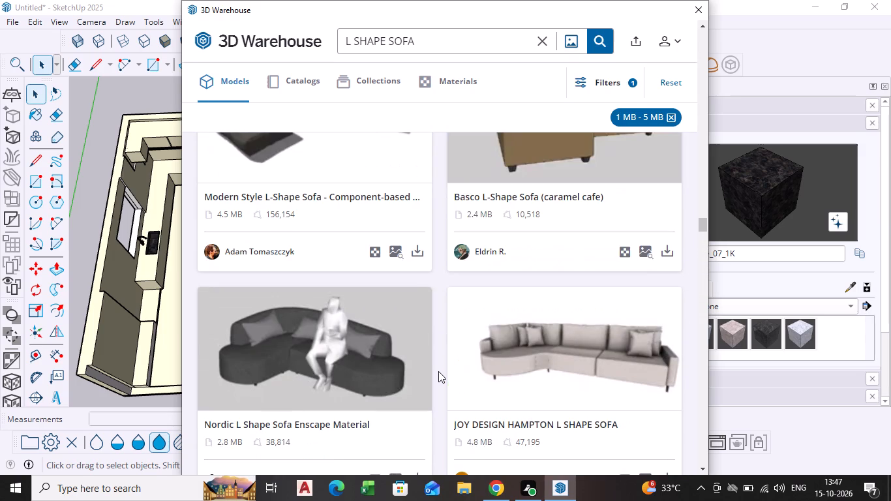
scroll(438, 371, "up", 4)
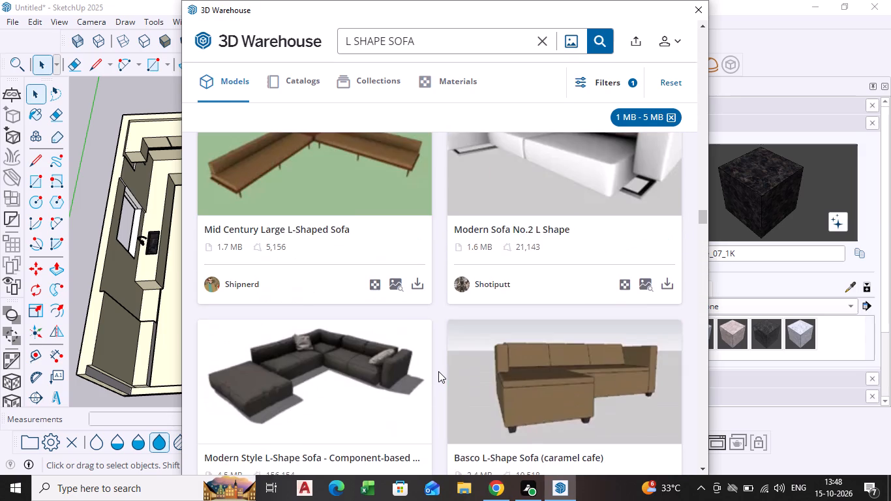
scroll(438, 371, "up", 16)
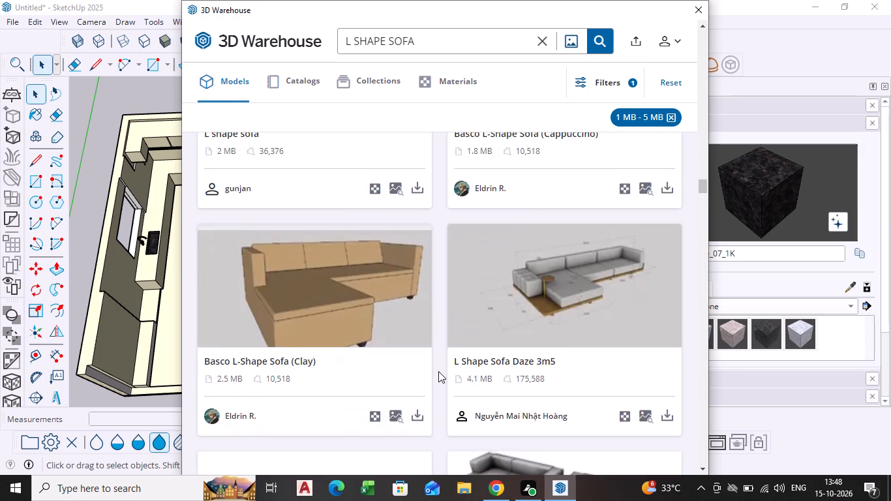
scroll(438, 371, "up", 16)
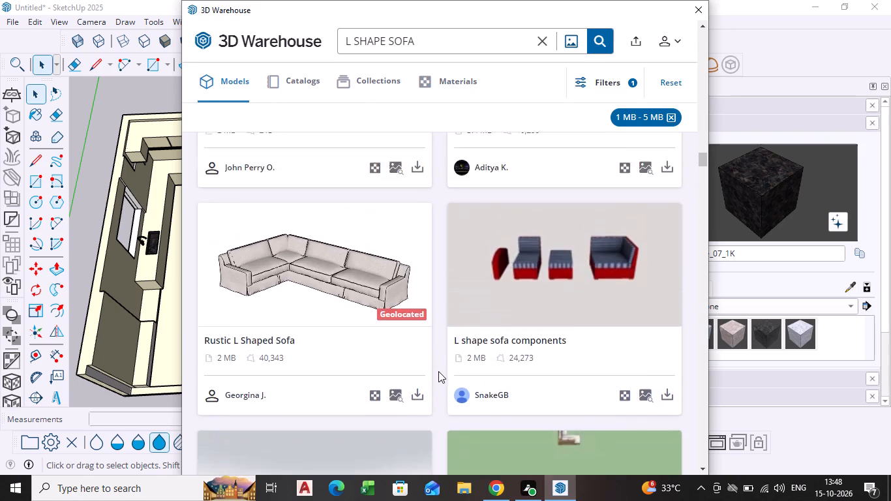
scroll(438, 371, "up", 8)
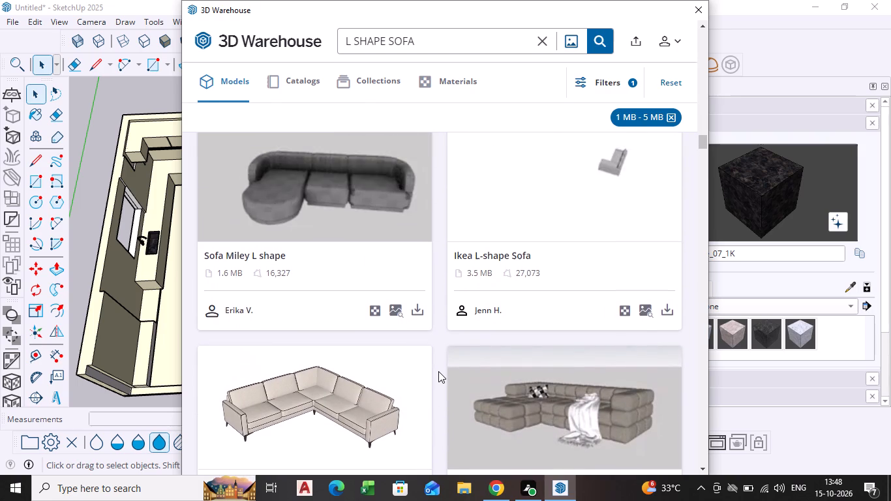
scroll(438, 371, "up", 12)
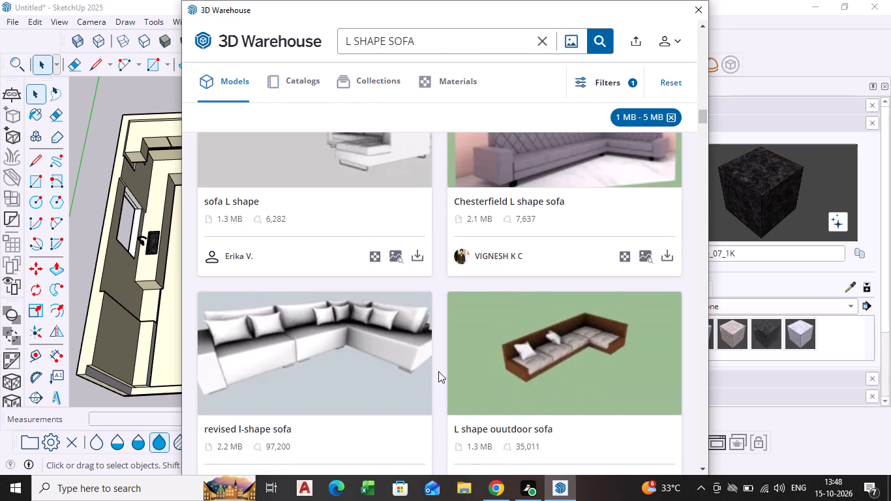
scroll(438, 371, "up", 7)
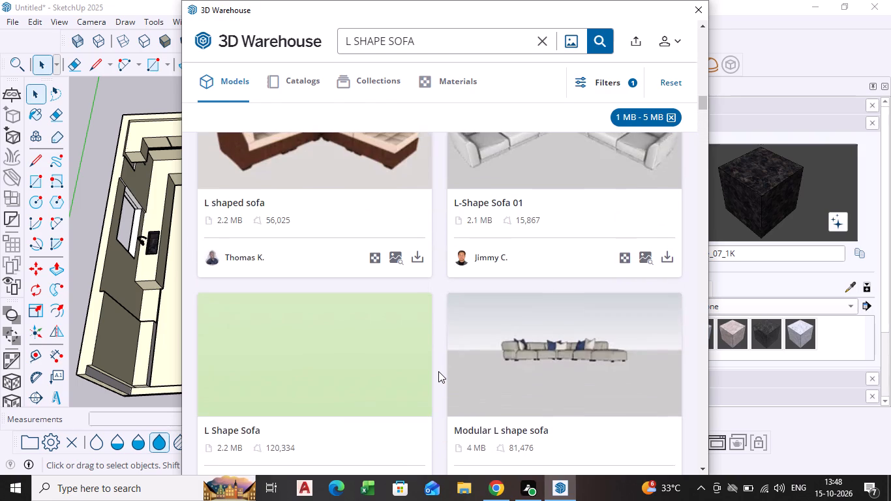
scroll(438, 371, "up", 7)
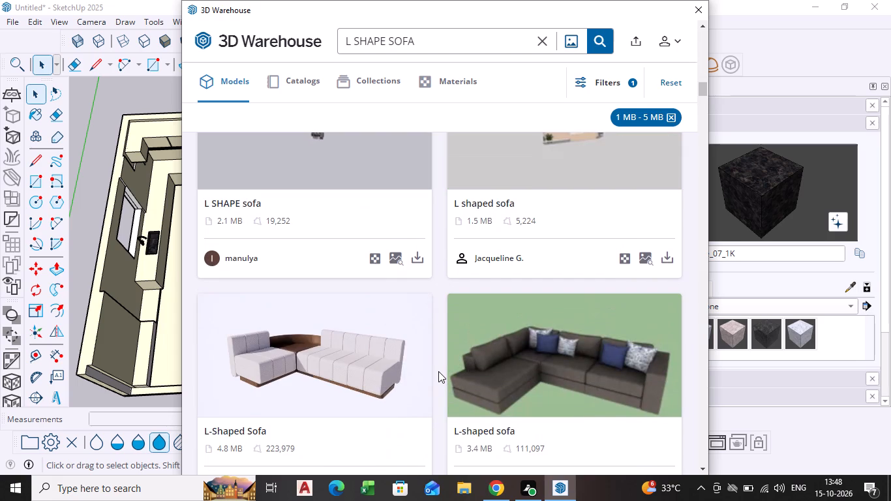
scroll(438, 371, "up", 7)
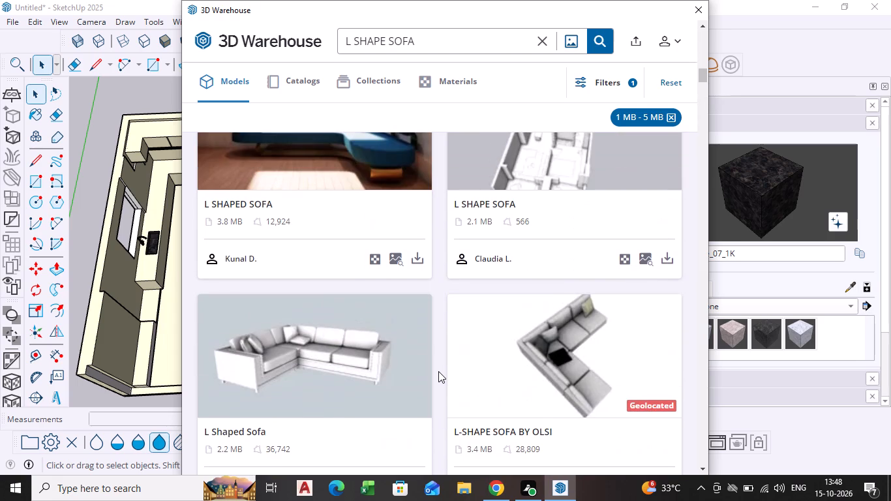
scroll(438, 371, "up", 7)
scroll(378, 312, "up", 2)
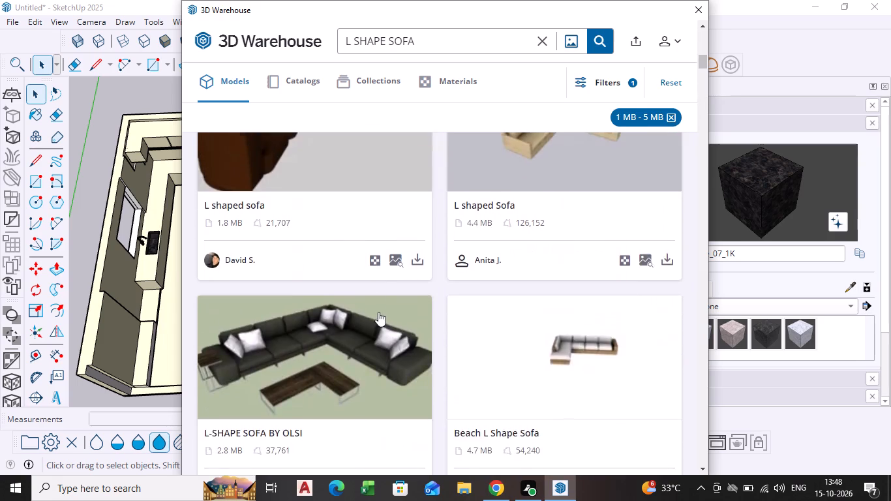
scroll(378, 312, "up", 6)
scroll(345, 389, "down", 1)
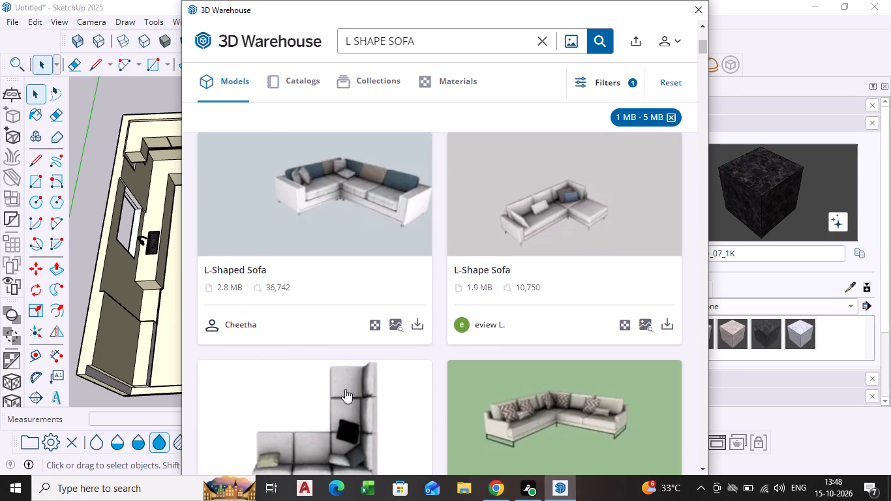
scroll(345, 389, "down", 2)
scroll(367, 313, "up", 3)
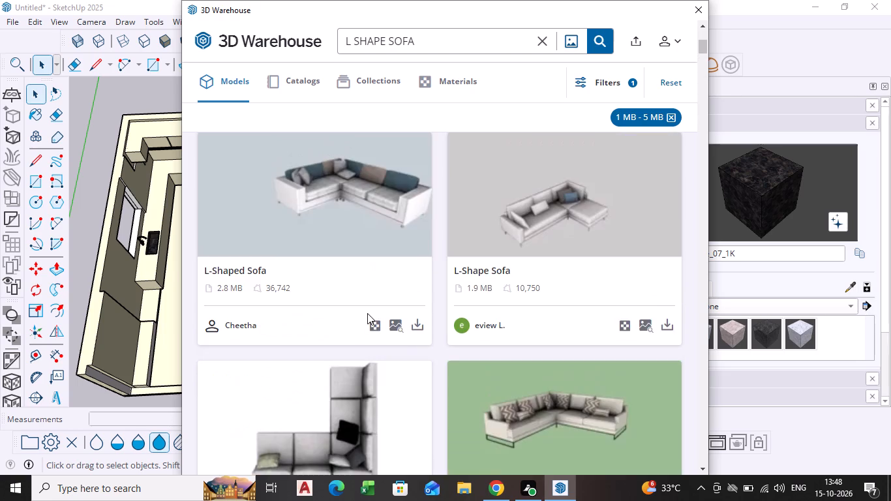
scroll(367, 313, "up", 5)
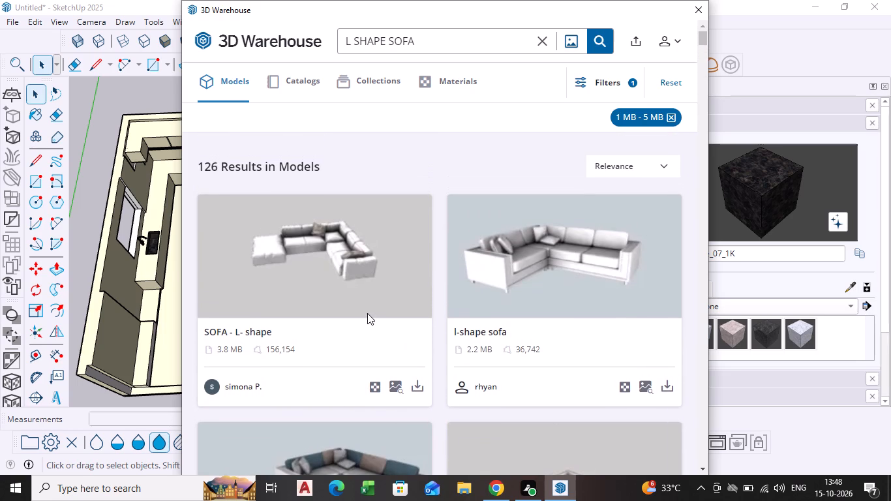
scroll(367, 313, "up", 2)
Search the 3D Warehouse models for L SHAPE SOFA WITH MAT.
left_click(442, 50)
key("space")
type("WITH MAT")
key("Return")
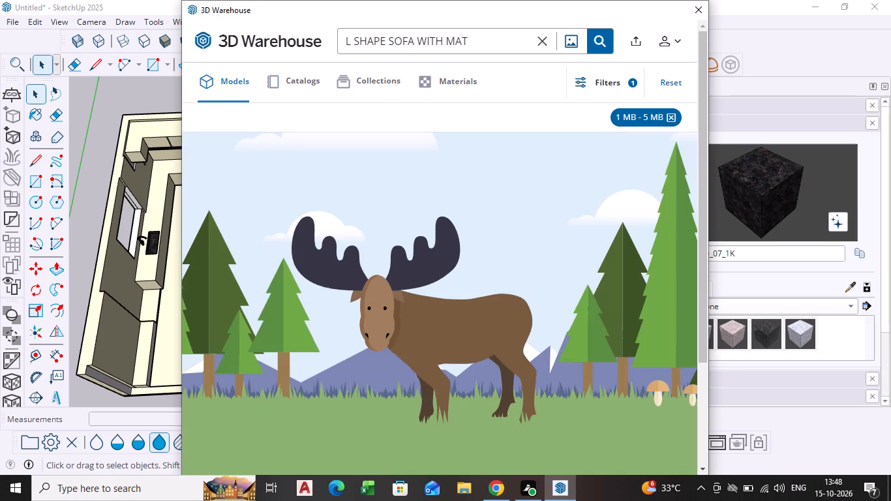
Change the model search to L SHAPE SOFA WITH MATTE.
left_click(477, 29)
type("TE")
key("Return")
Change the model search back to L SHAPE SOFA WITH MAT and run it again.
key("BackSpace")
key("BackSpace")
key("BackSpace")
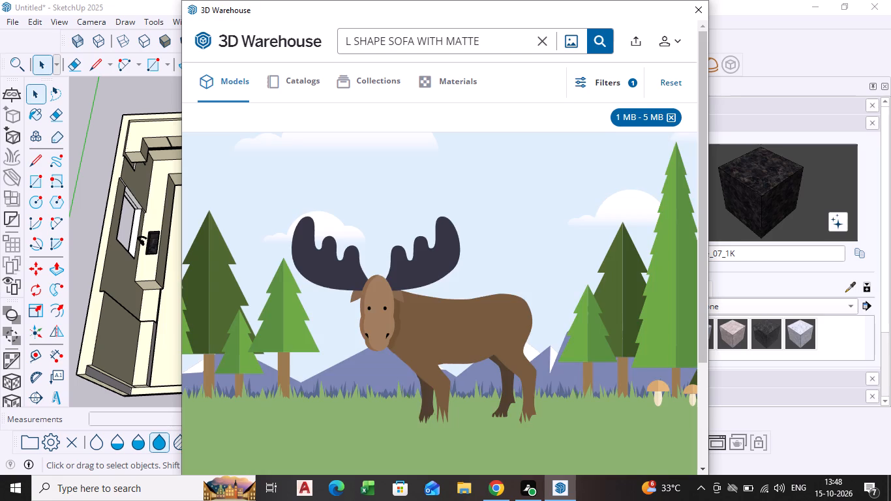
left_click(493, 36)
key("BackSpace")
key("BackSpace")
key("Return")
Change the 3D Warehouse model search to L SHAPE SOFA and run it.
left_click(476, 46)
key("BackSpace")
key("BackSpace")
key("BackSpace")
key("BackSpace")
key("BackSpace")
key("BackSpace")
key("BackSpace")
key("BackSpace")
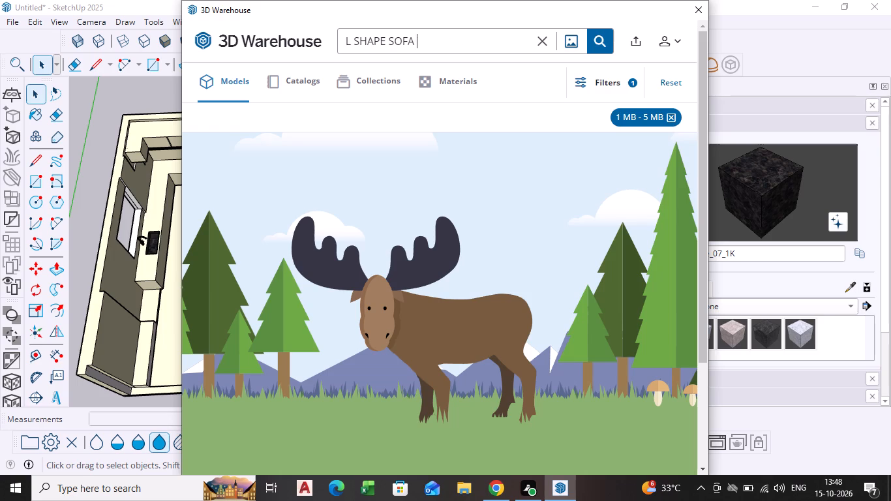
key("BackSpace")
key("Return")
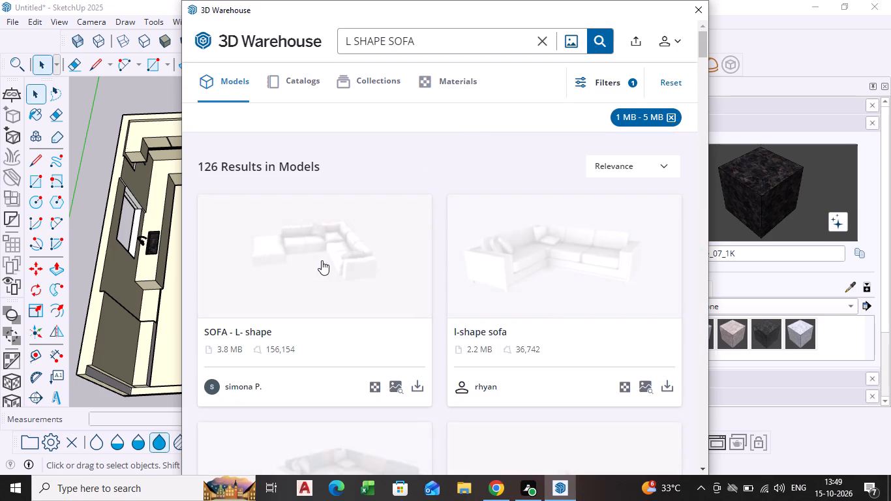
Review the L SHAPE SOFA results, working back to the first models to compare candidates.
scroll(426, 264, "down", 7)
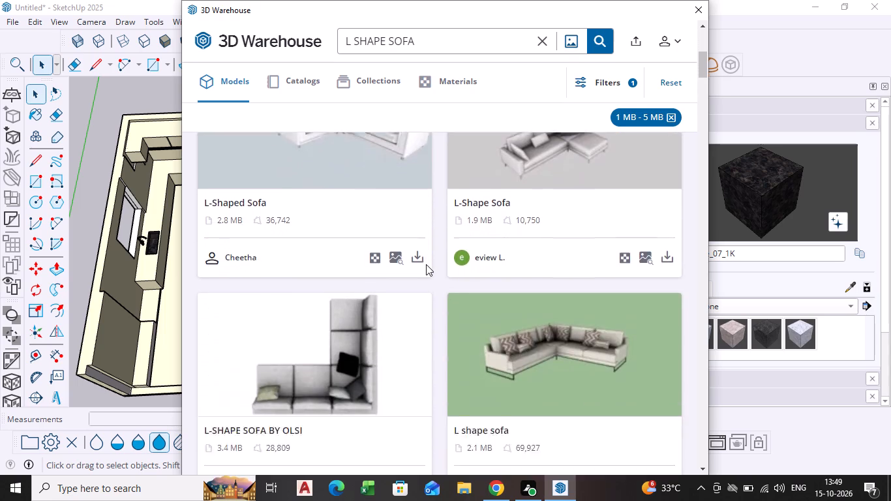
scroll(426, 264, "down", 5)
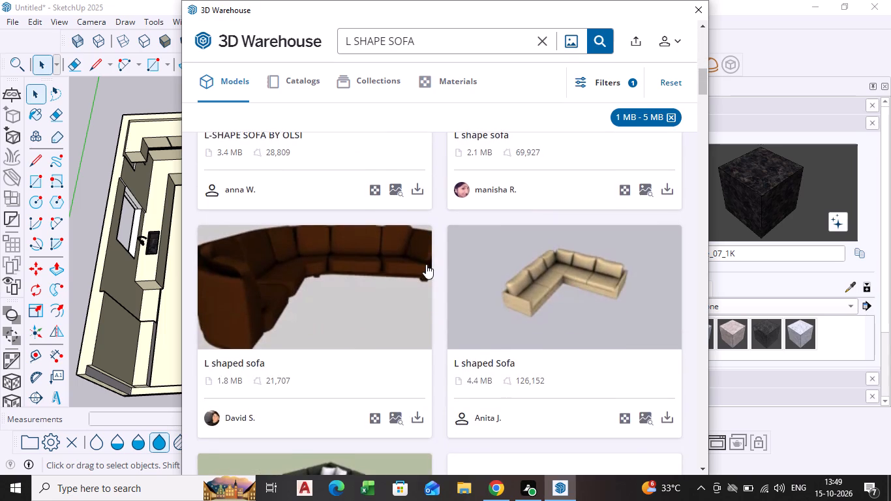
scroll(426, 264, "down", 3)
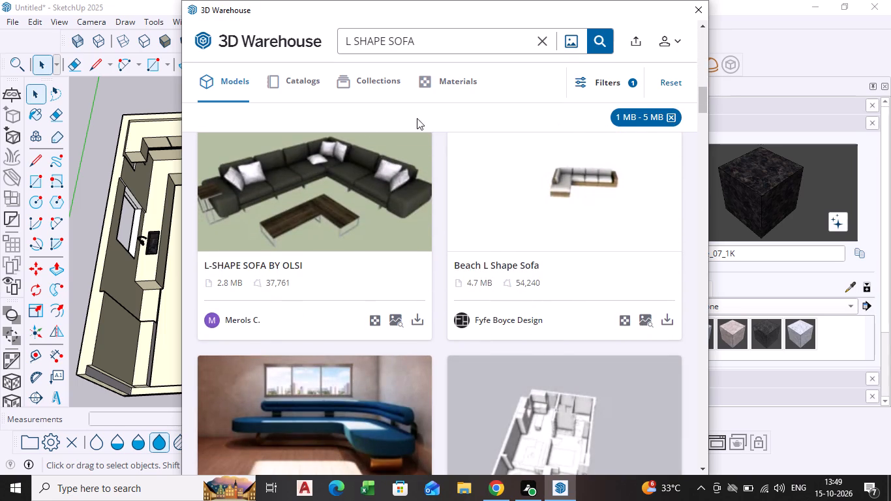
scroll(415, 184, "down", 9)
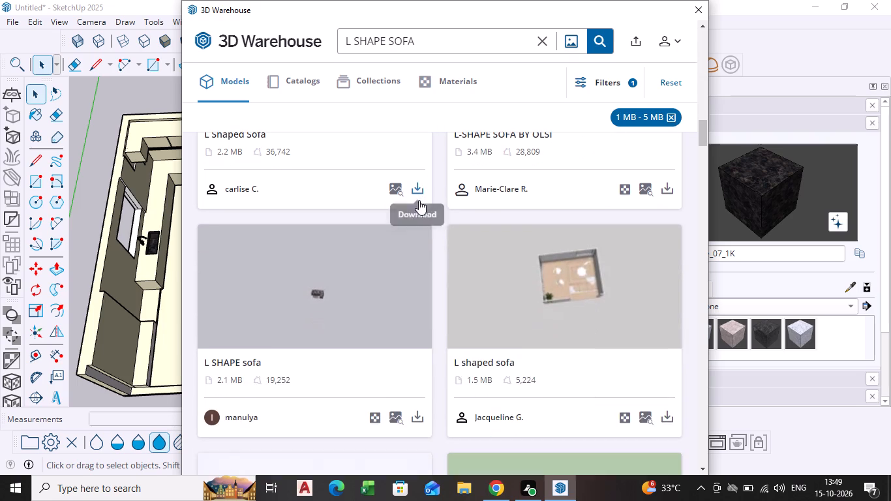
scroll(413, 304, "up", 19)
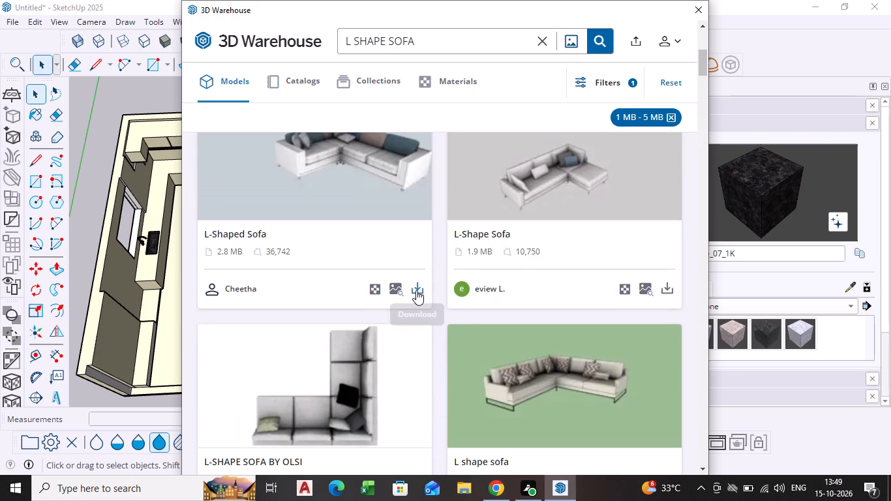
scroll(416, 290, "up", 8)
scroll(418, 284, "down", 1)
scroll(418, 284, "up", 4)
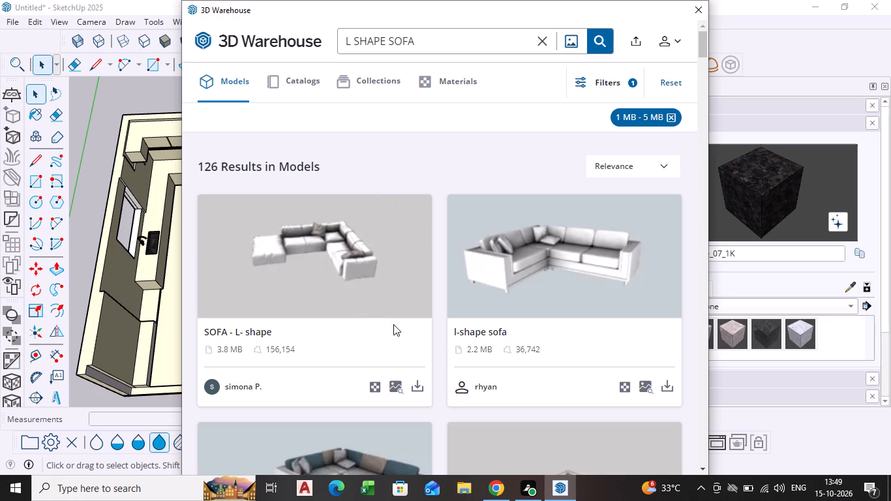
Load the 3.8 MB "SOFA - L- shape" model directly into the model and place it on the living room floor.
left_click(421, 383)
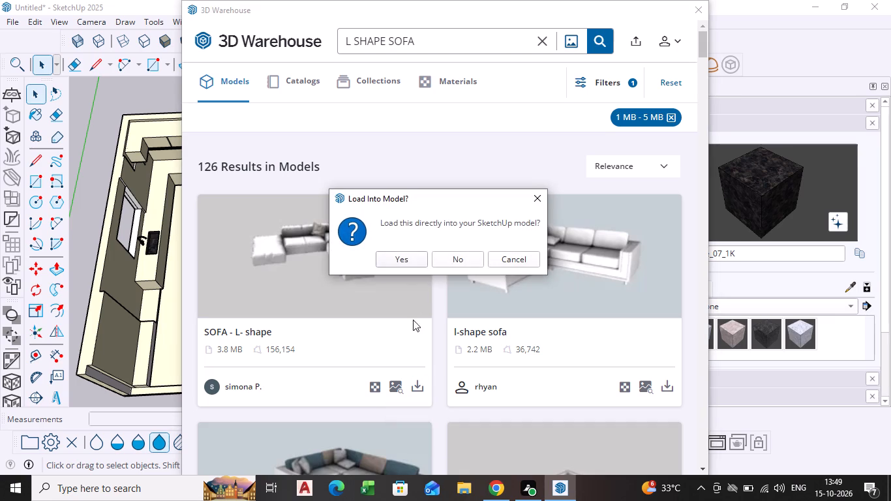
left_click(398, 261)
scroll(392, 301, "down", 3)
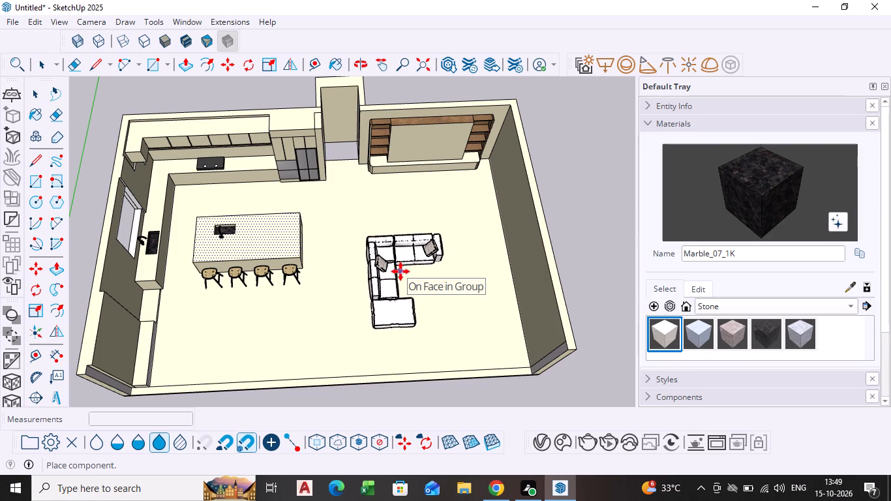
left_click(400, 271)
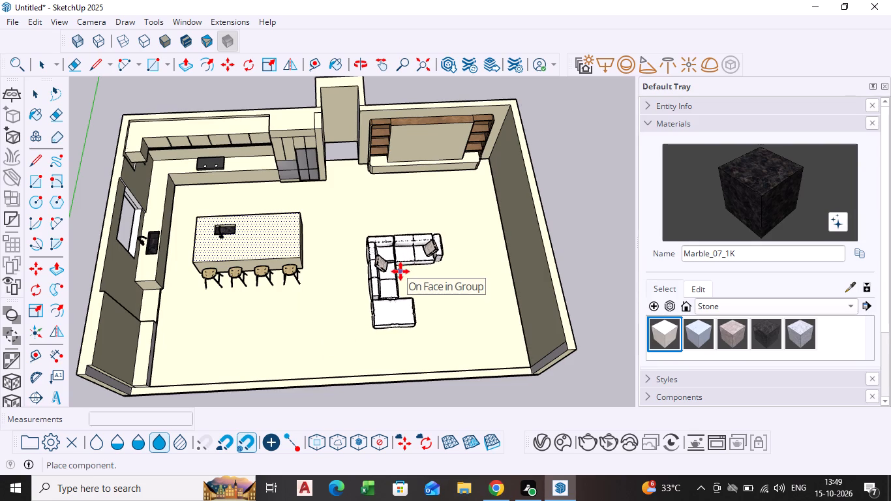
Rotate the L-shaped sofa 90 degrees on the floor plane so its open side faces the TV wall.
left_click(35, 294)
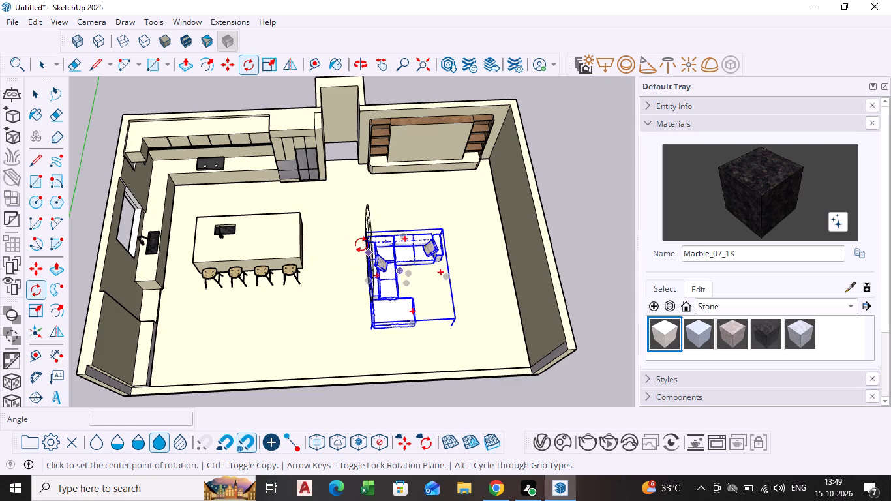
left_click(361, 245)
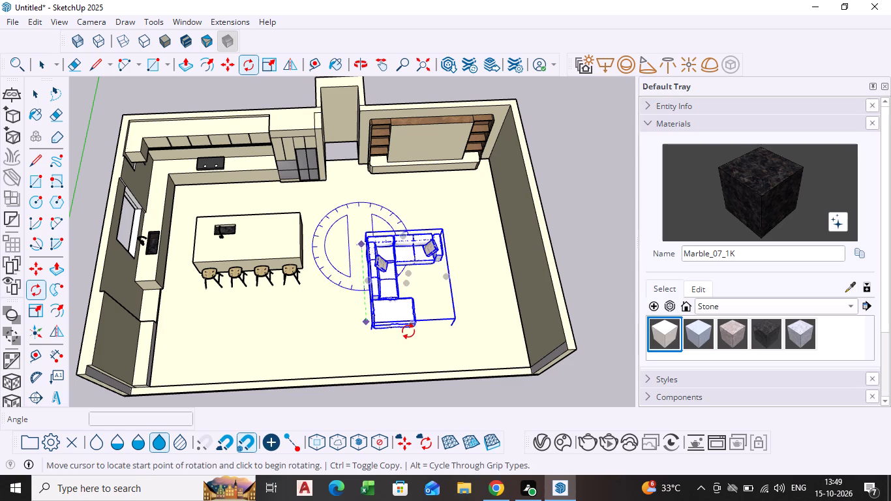
left_click(412, 331)
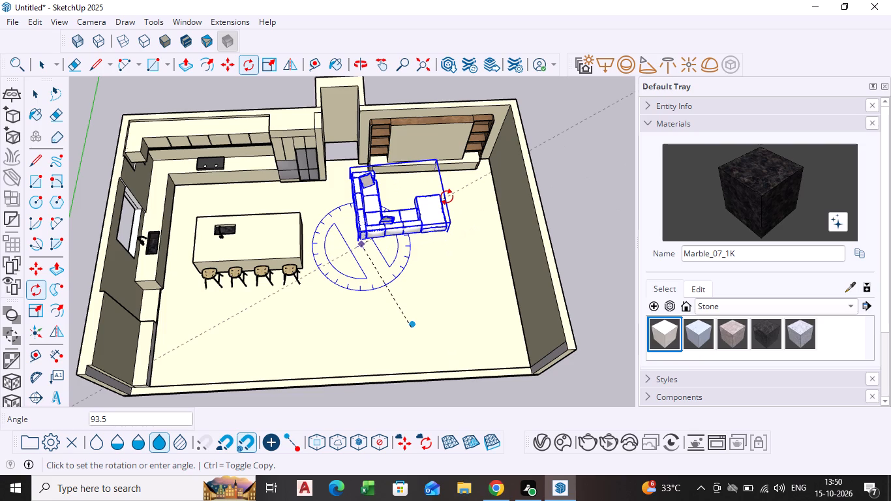
type("90")
key("Return")
key("space")
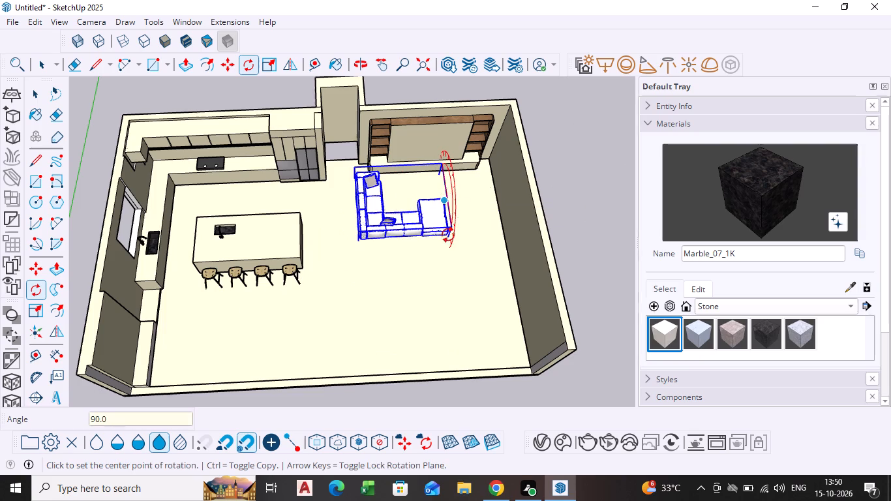
Move the L-shaped sofa about 8' 4" away from the TV wall along the green axis.
left_click(367, 230)
key("m")
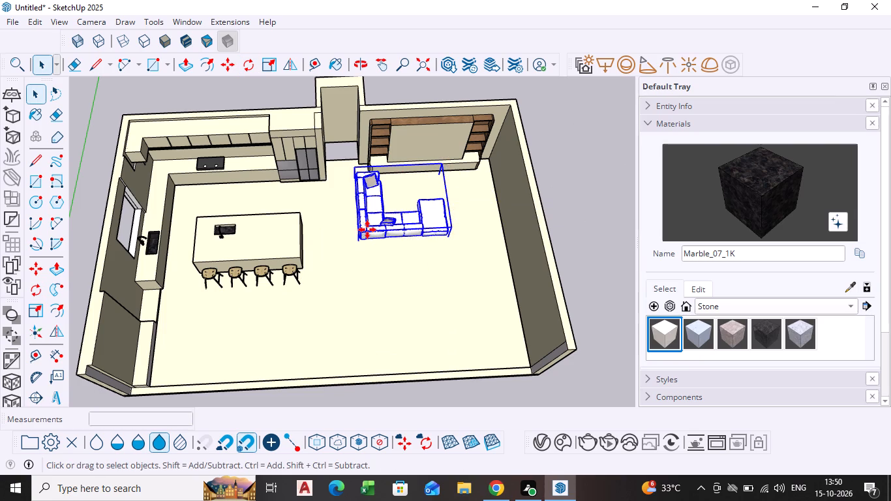
left_click(367, 230)
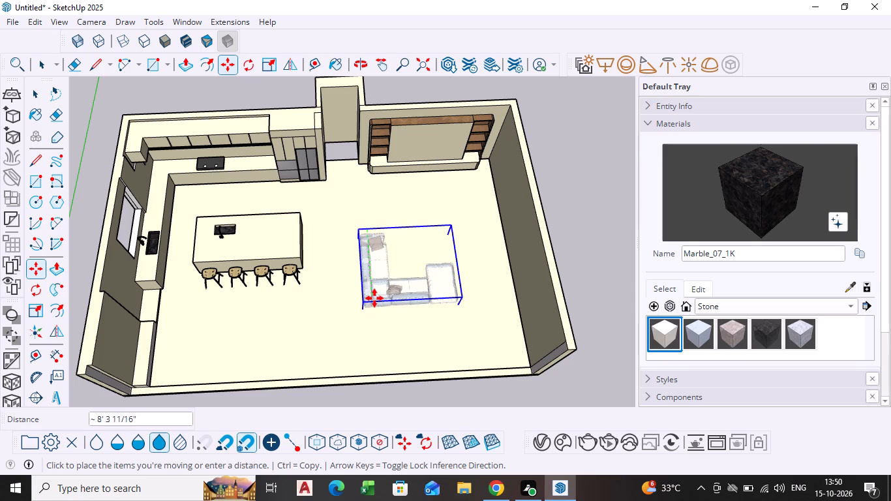
left_click(374, 299)
key("space")
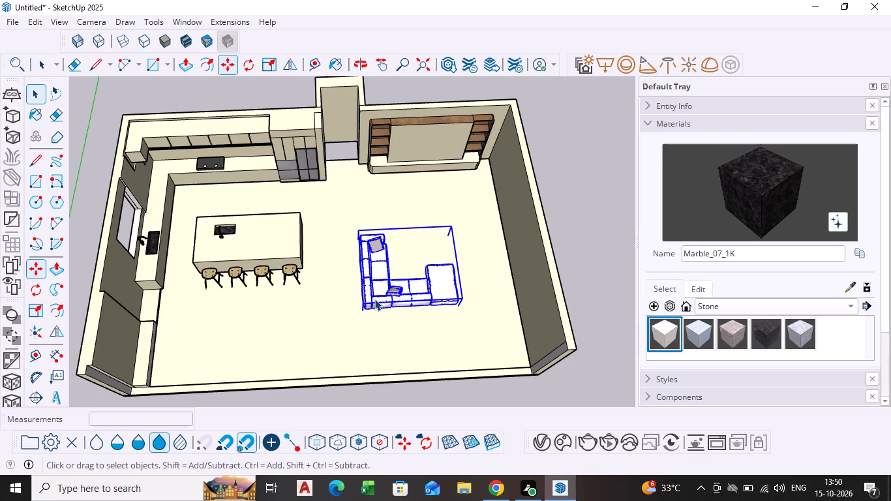
left_click(578, 216)
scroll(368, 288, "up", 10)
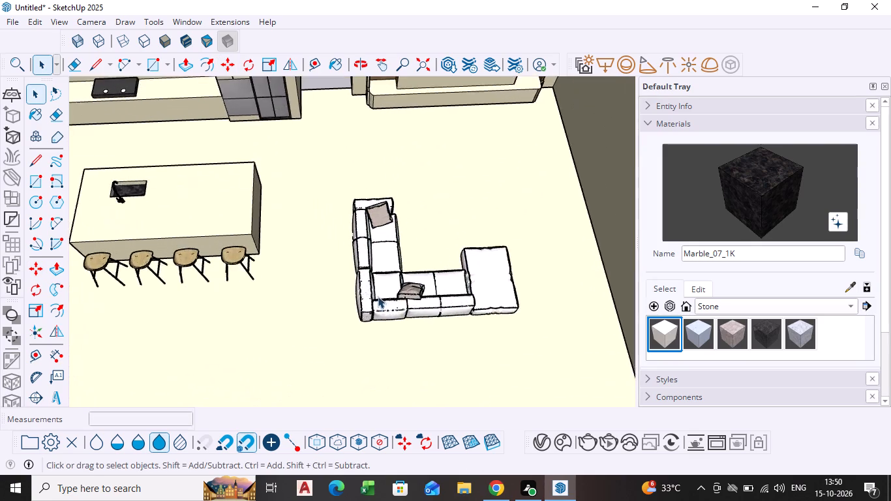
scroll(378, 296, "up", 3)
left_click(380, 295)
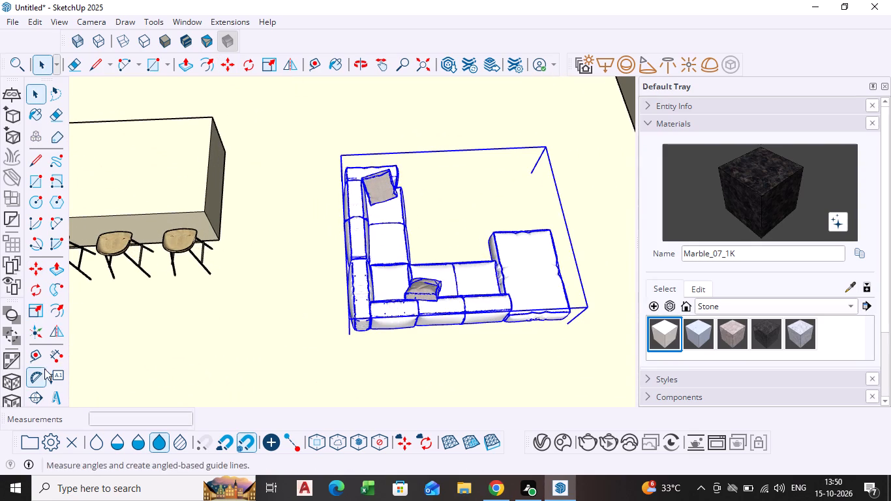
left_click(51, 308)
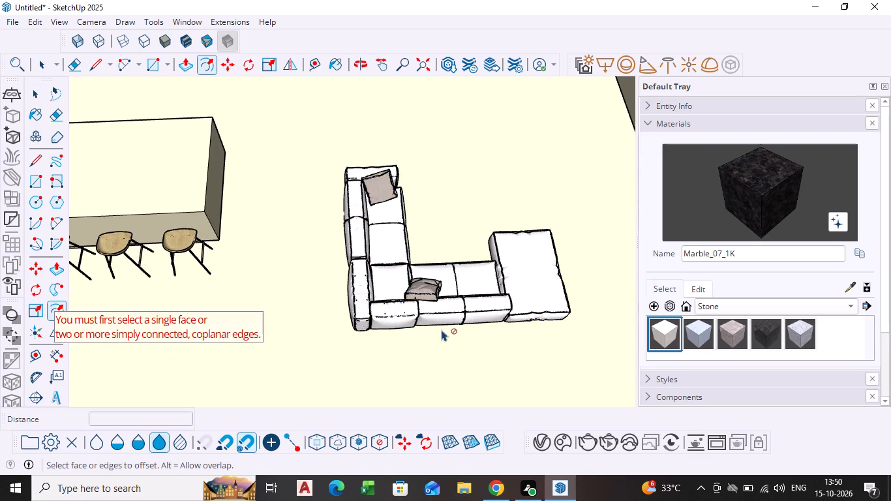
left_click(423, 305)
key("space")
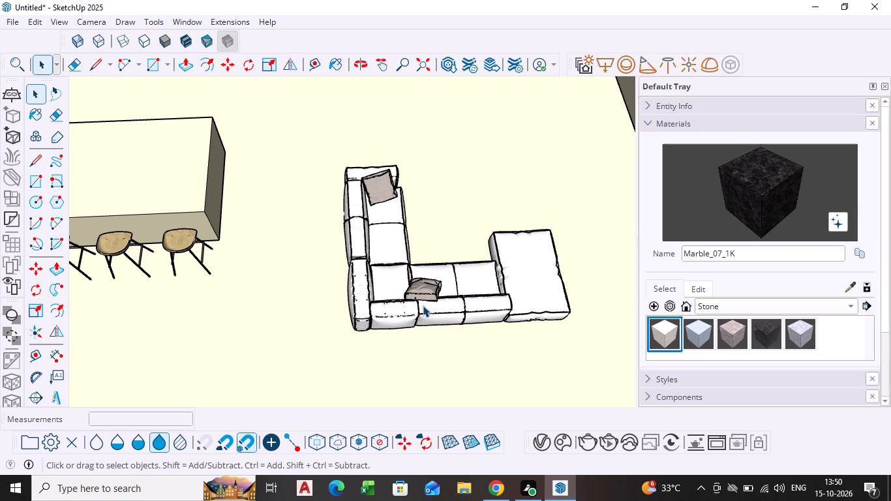
Scale the L-shaped sofa along its red axis by about 1.3, stretching it away from the TV wall.
left_click(423, 305)
middle_click_drag(423, 305, 422, 217)
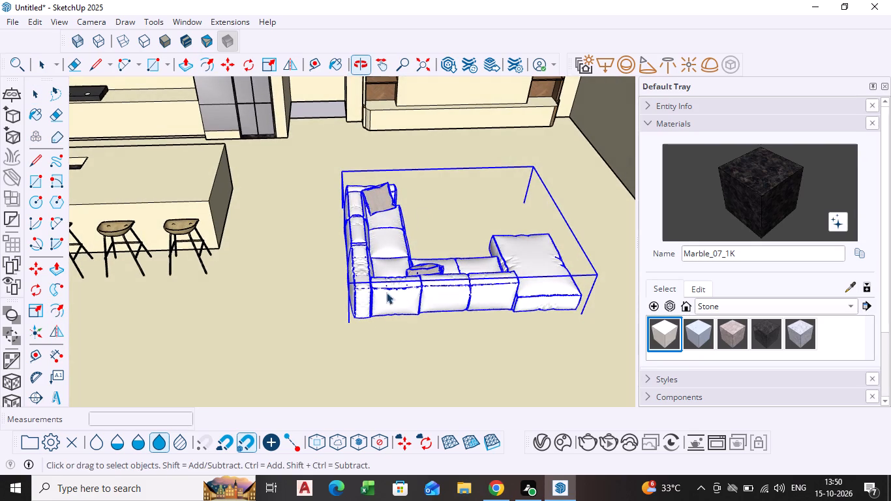
middle_click_drag(375, 315, 384, 237)
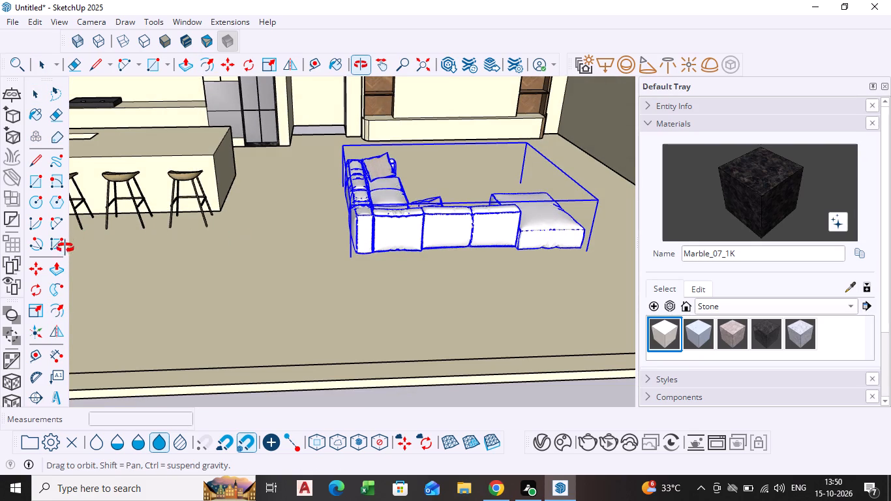
left_click(38, 313)
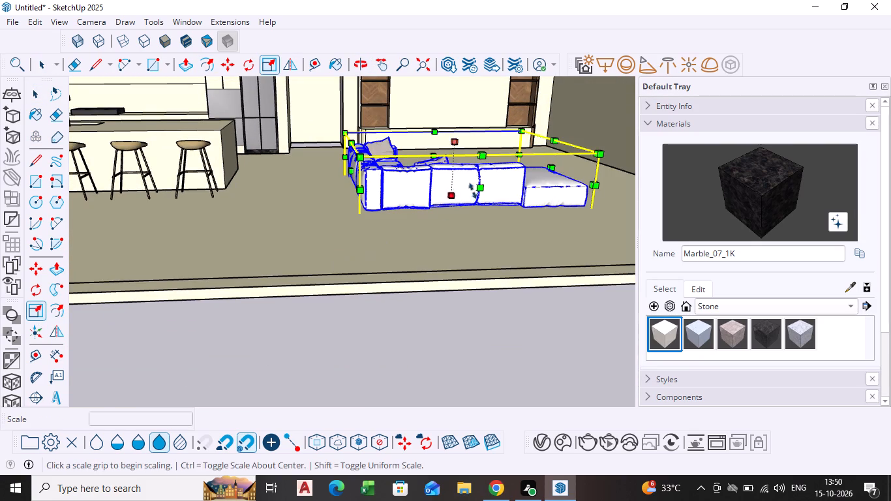
left_click(484, 191)
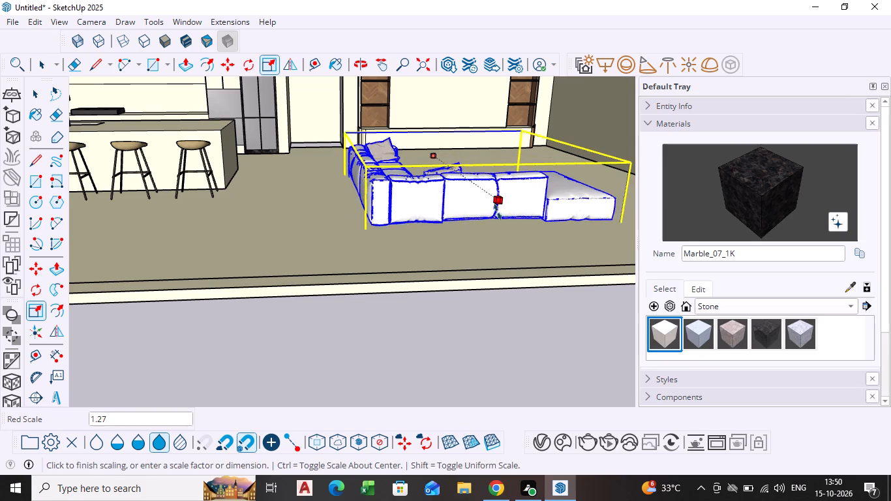
left_click(498, 213)
key("space")
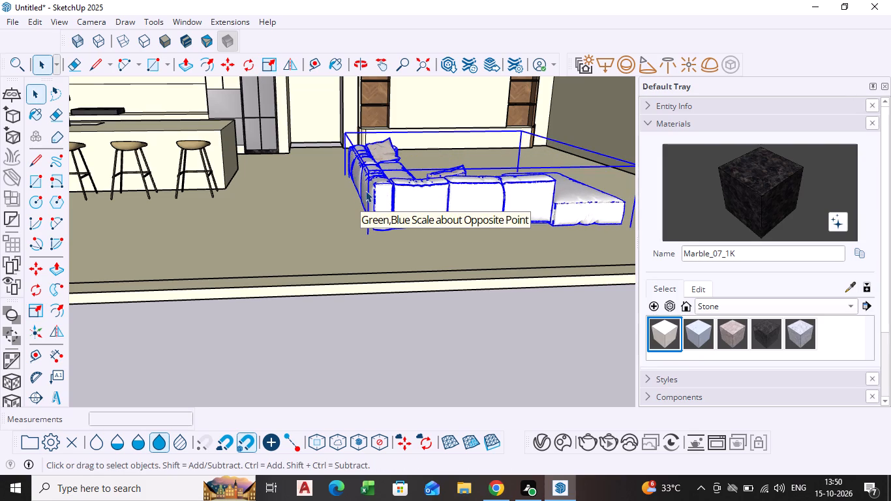
Move the scaled L-shaped sofa about 1' 3" across the floor toward the TV wall.
key("m")
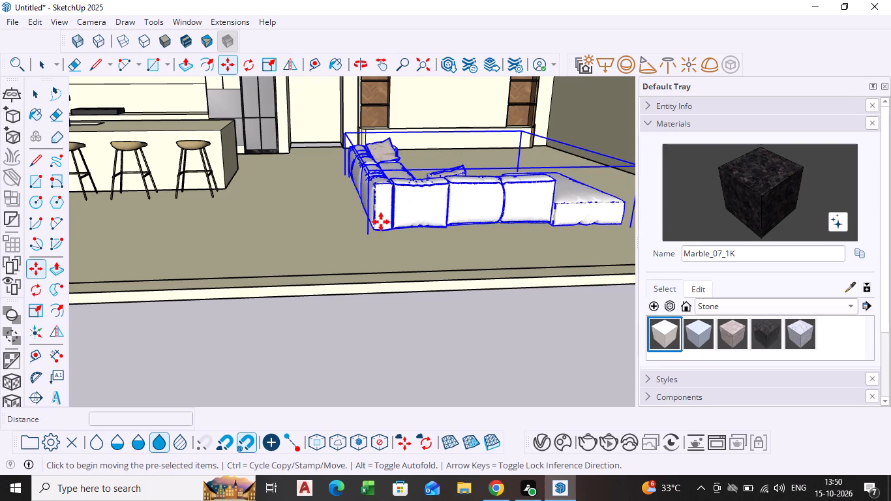
left_click(376, 230)
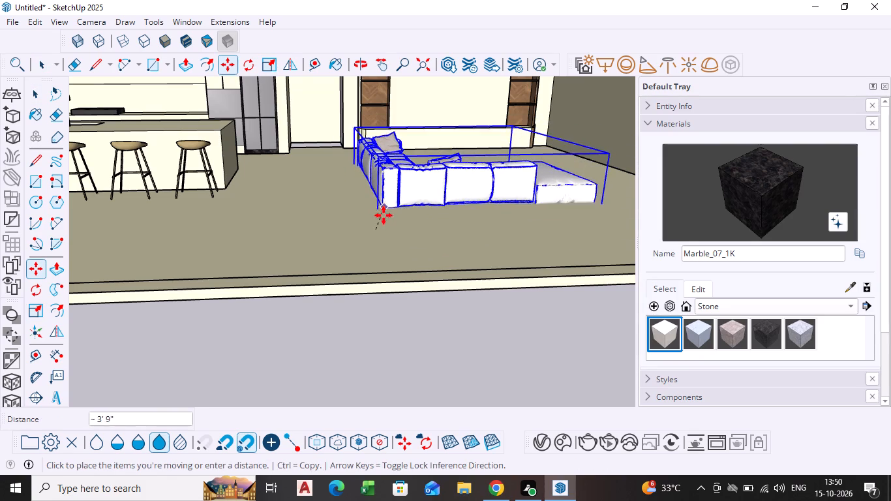
scroll(382, 219, "up", 3)
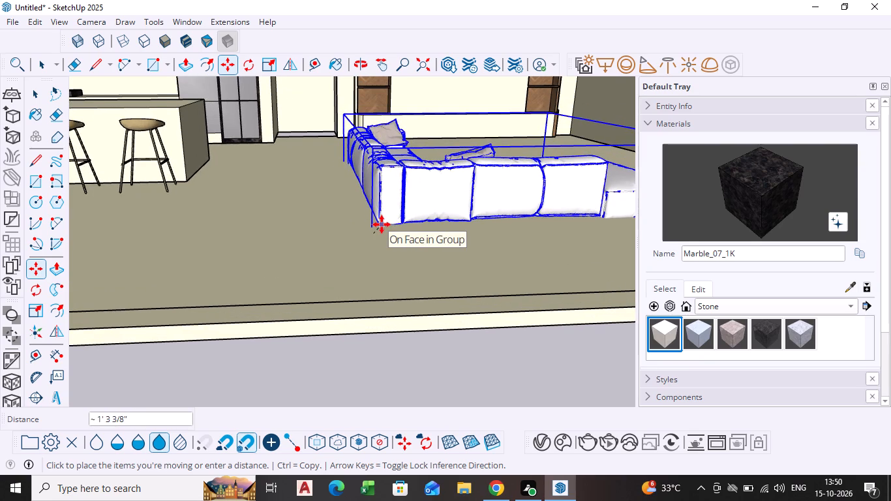
scroll(382, 224, "down", 1)
middle_click_drag(382, 224, 359, 248, "shift")
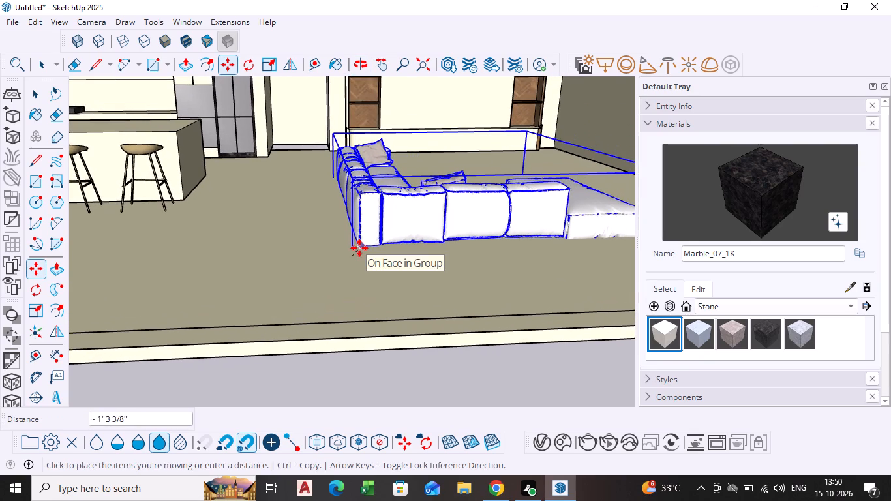
left_click(359, 248)
key("space")
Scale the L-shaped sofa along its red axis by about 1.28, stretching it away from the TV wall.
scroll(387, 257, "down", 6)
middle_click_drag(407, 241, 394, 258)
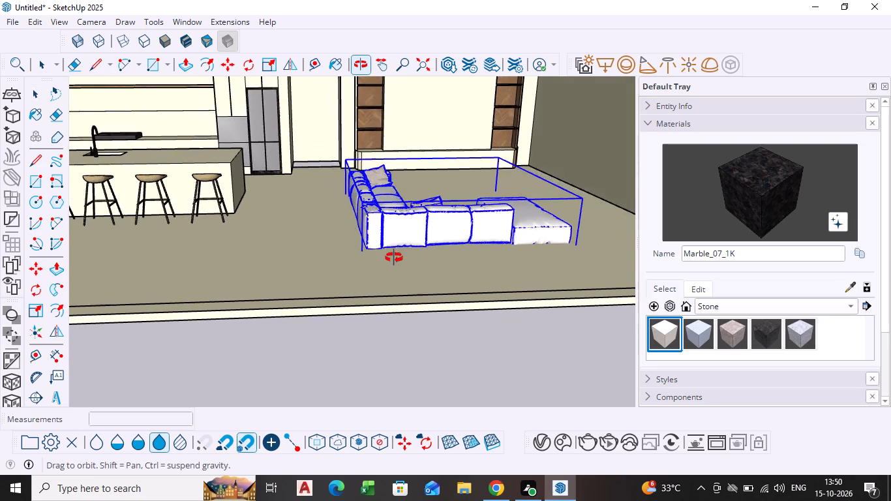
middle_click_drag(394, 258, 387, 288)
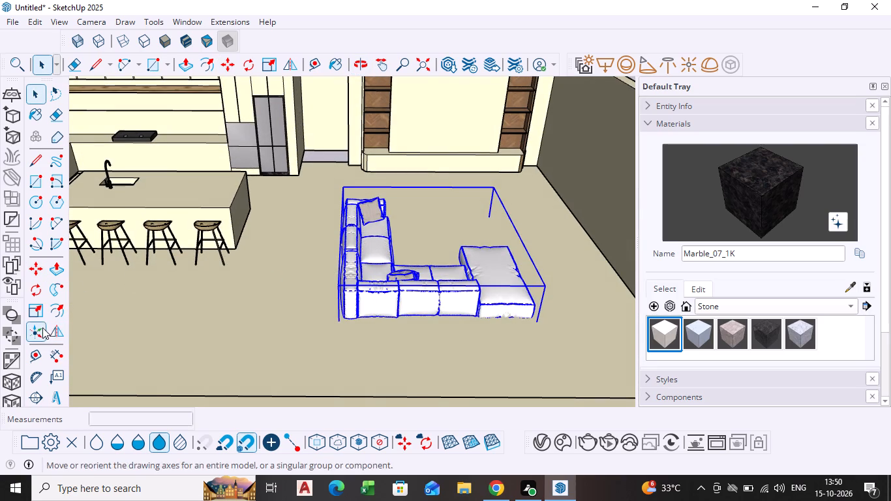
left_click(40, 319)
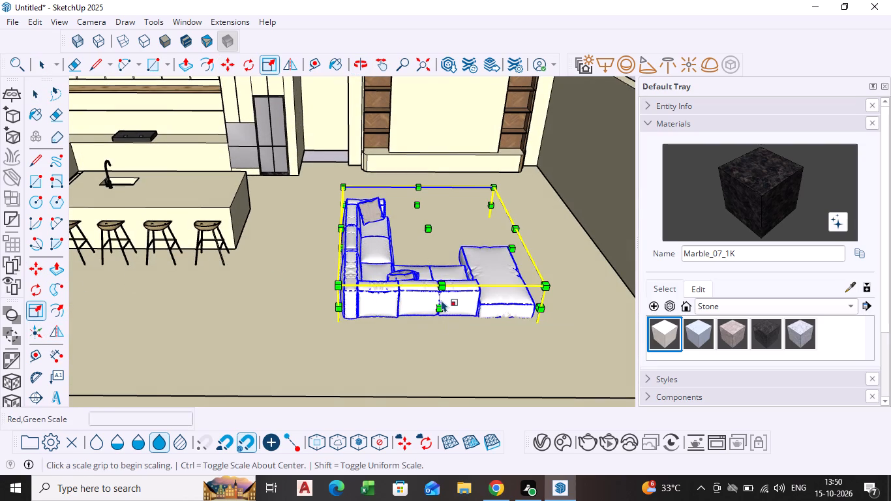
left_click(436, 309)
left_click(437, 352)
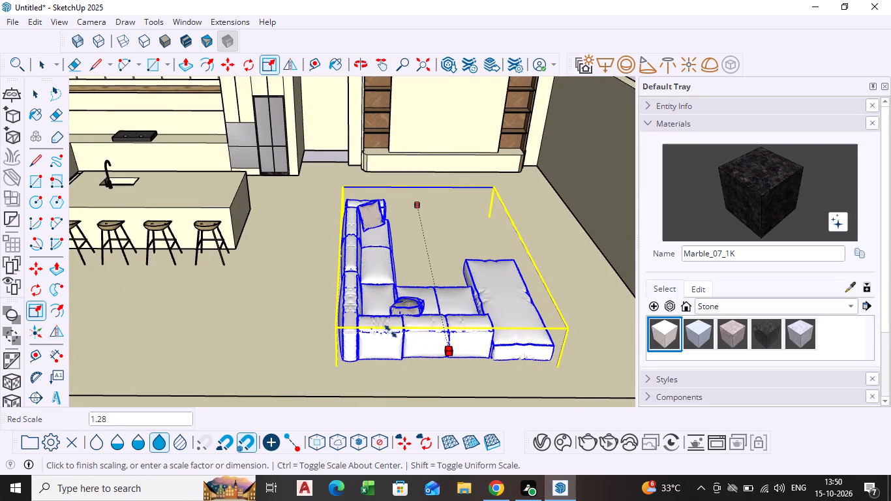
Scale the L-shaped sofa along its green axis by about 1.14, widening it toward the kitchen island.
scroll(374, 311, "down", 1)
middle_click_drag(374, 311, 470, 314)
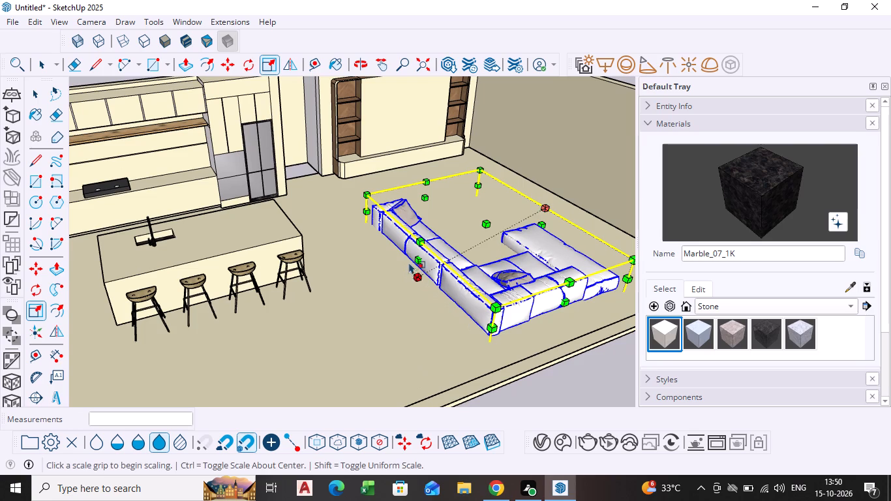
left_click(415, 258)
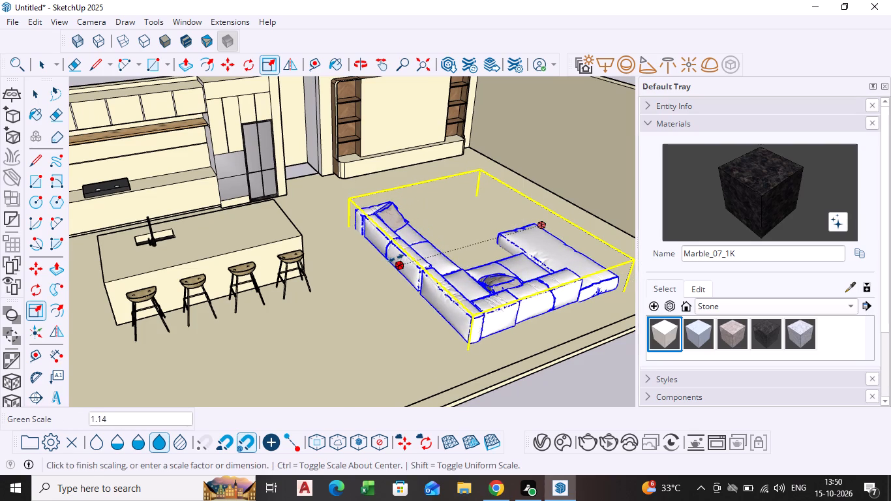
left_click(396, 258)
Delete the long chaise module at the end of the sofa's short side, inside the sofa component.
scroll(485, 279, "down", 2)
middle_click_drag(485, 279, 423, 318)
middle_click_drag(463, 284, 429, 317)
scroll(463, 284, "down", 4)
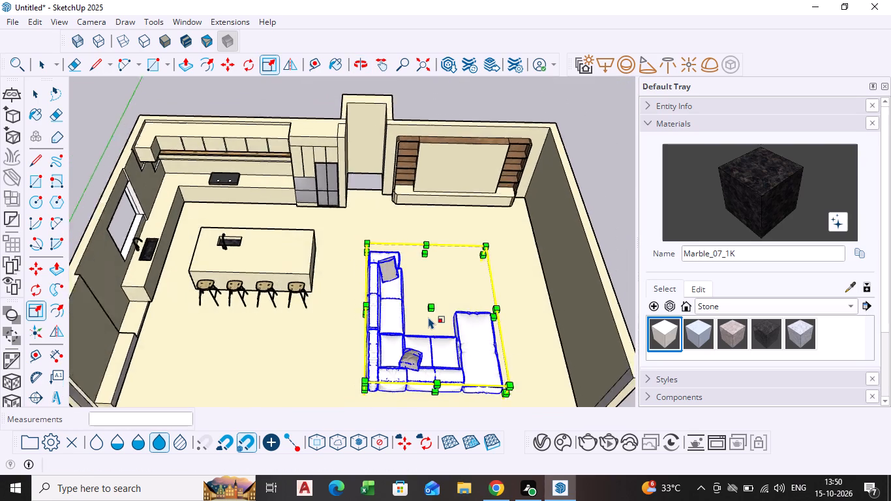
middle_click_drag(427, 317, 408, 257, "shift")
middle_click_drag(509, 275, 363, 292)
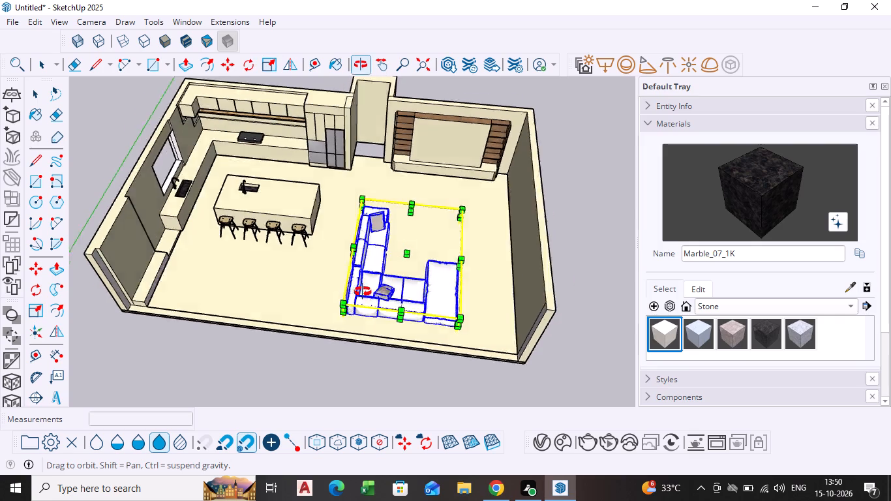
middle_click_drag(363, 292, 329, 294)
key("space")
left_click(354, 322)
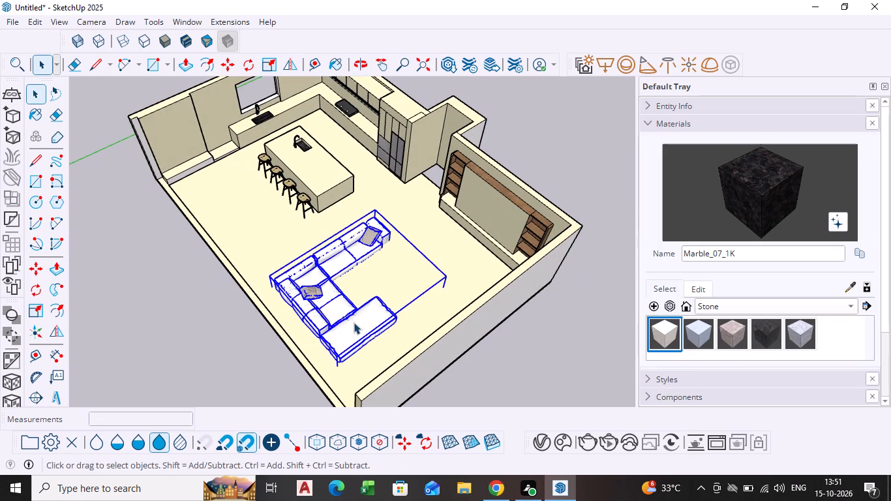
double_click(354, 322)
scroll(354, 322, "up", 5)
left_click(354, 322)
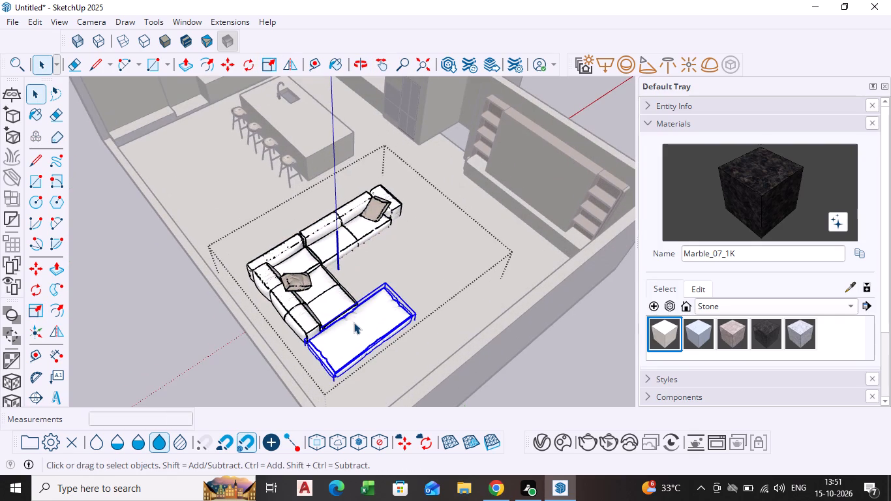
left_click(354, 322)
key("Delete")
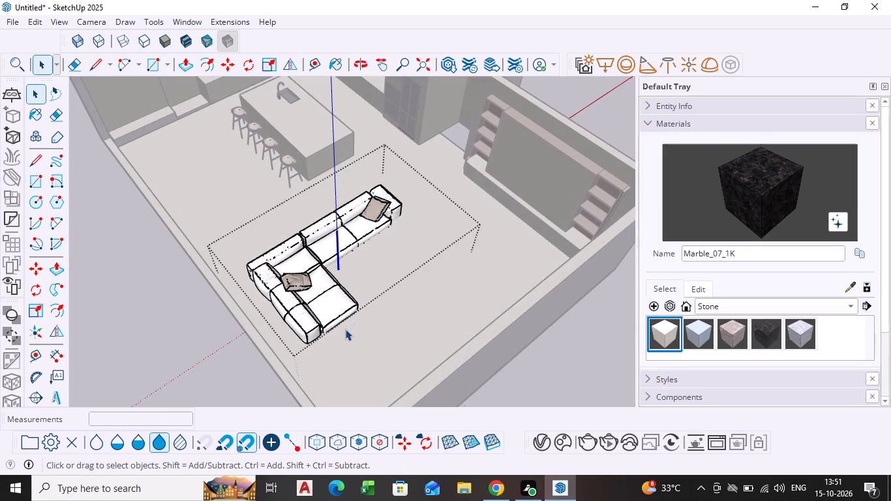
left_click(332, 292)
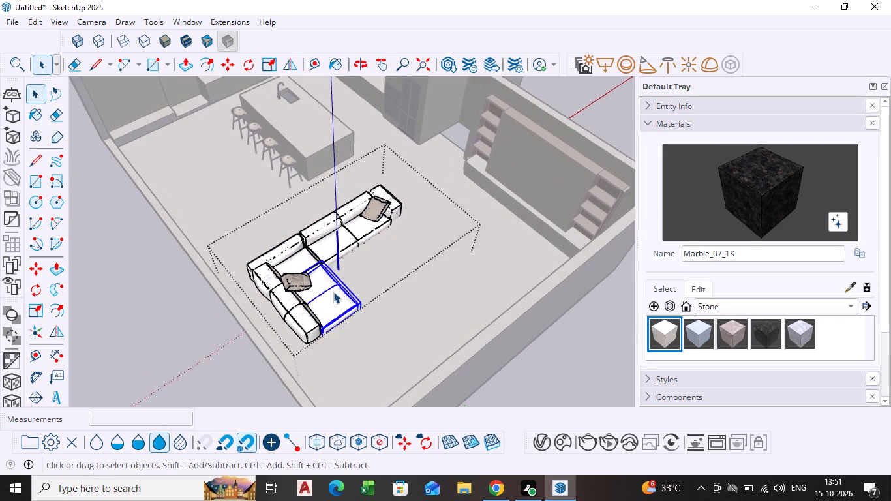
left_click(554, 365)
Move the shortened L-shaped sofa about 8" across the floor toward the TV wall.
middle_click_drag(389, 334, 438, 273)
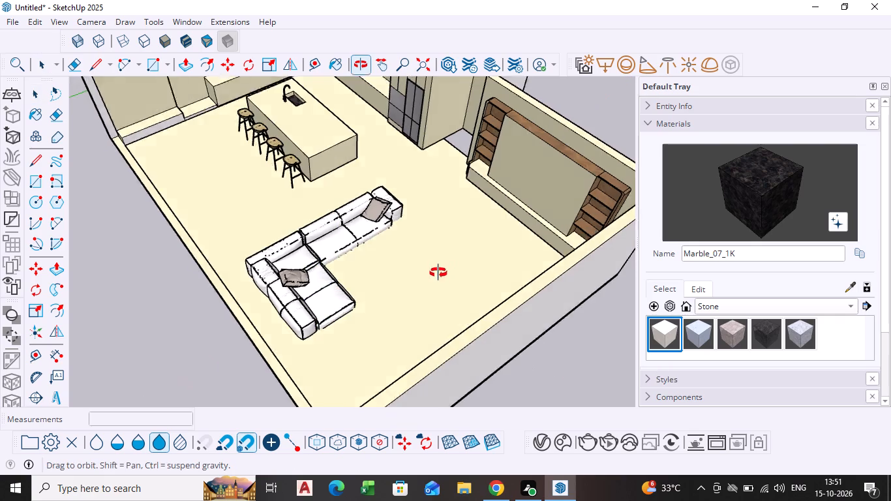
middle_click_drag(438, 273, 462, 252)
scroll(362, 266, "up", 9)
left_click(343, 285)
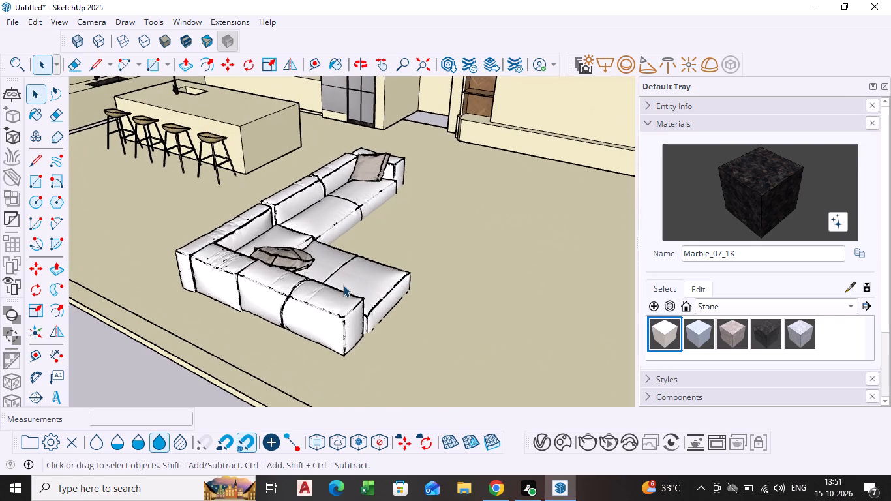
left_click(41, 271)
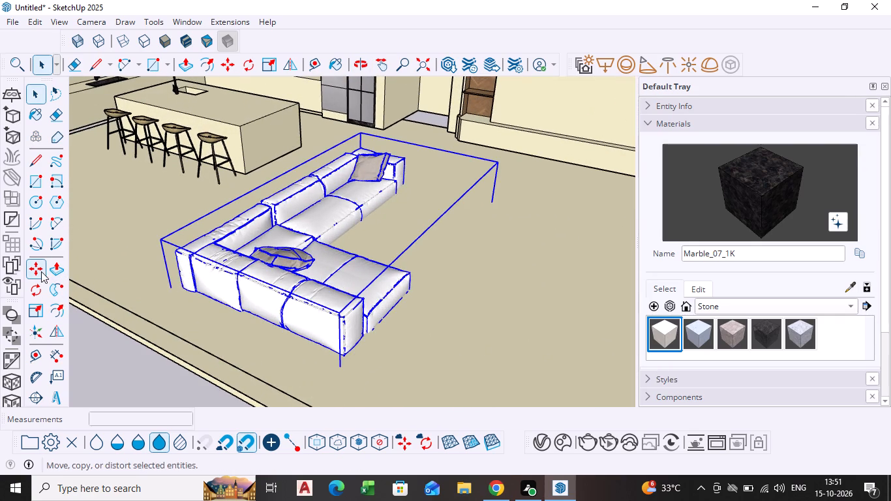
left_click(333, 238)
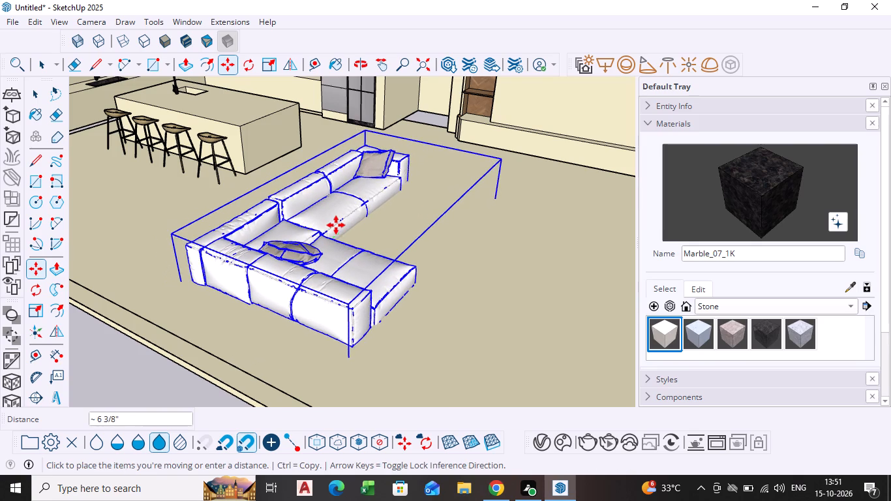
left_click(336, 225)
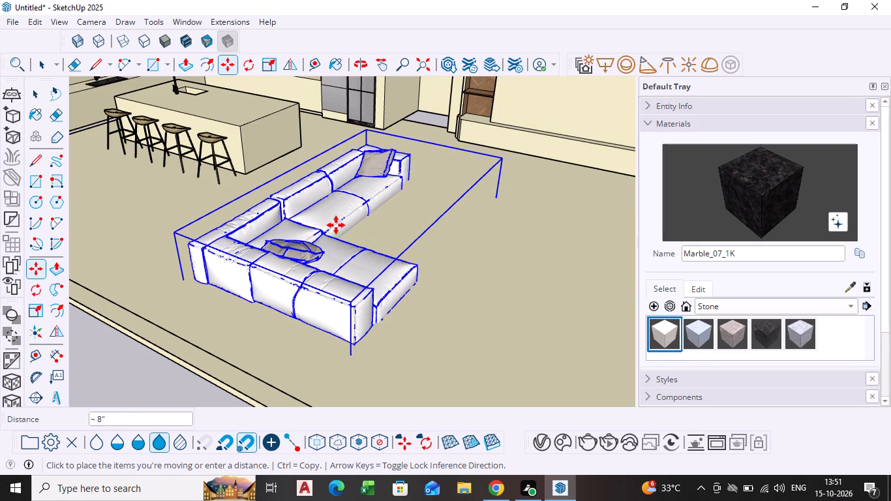
Check the L-shaped sofa's placement in the living area and delete the whole sofa from the model.
key("space")
left_click(459, 344)
scroll(381, 337, "down", 3)
middle_click_drag(381, 337, 387, 334)
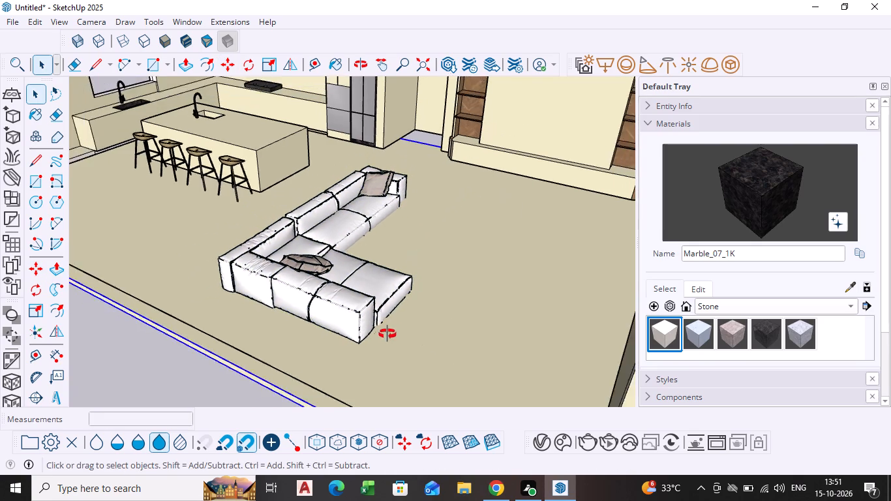
middle_click_drag(387, 334, 492, 352)
scroll(449, 291, "down", 4)
middle_click_drag(449, 291, 365, 281, "shift")
scroll(448, 291, "down", 1, "shift")
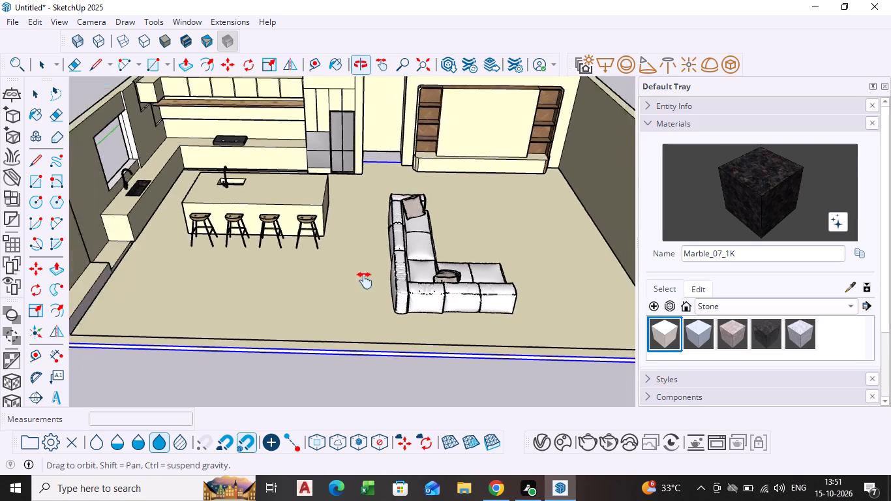
middle_click_drag(365, 281, 329, 279, "shift")
middle_click_drag(324, 279, 324, 342)
scroll(333, 321, "up", 1)
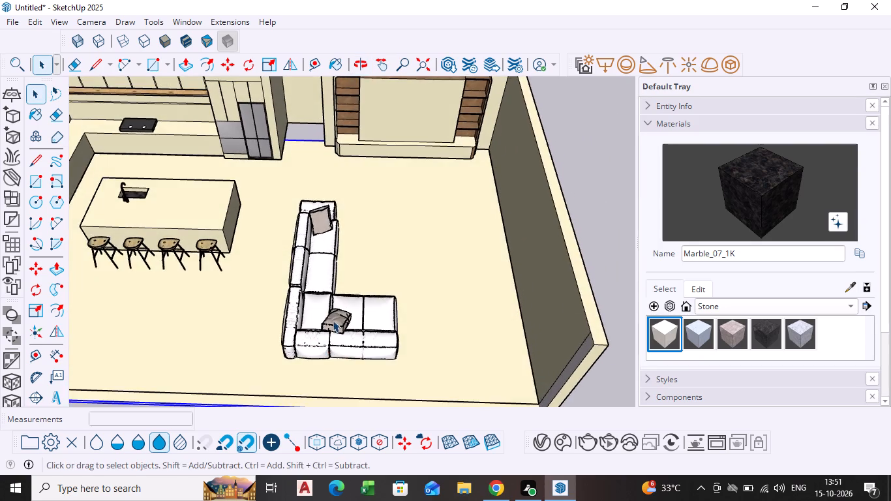
scroll(333, 320, "up", 2)
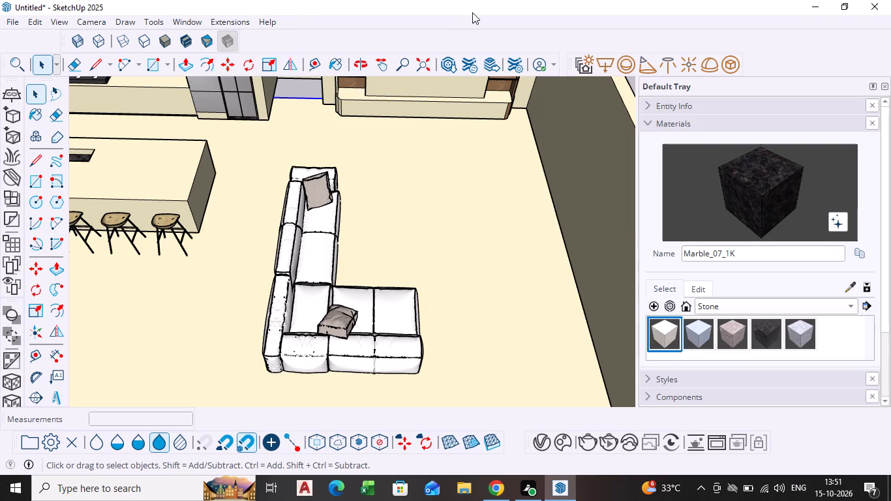
left_click(315, 276)
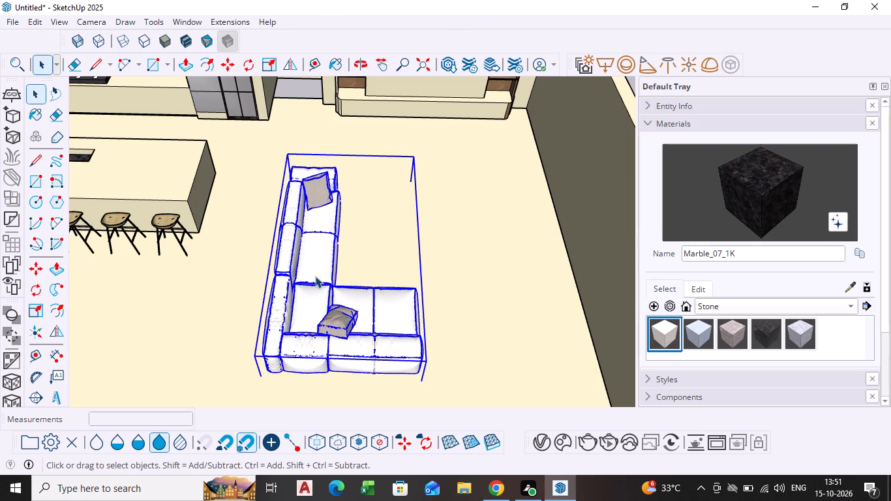
key("Delete")
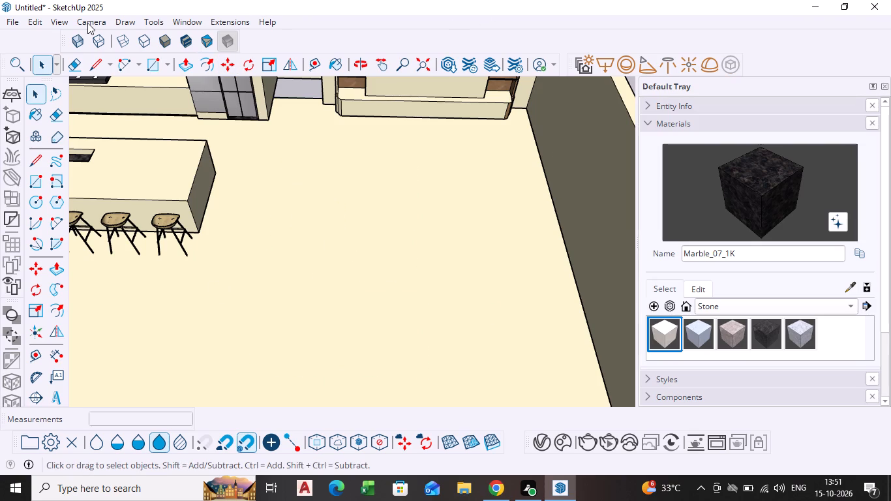
Search 3D Warehouse for SOFA in place of the previous L SHAPE SOFA search.
left_click(183, 20)
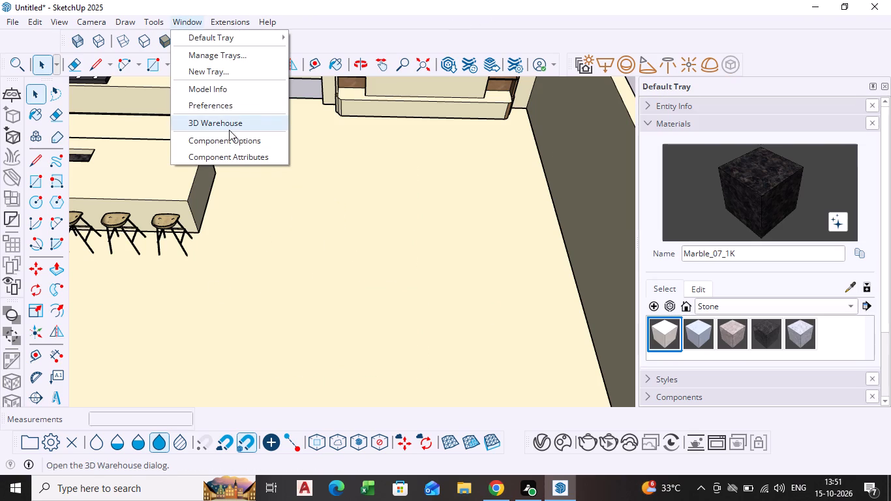
left_click(229, 130)
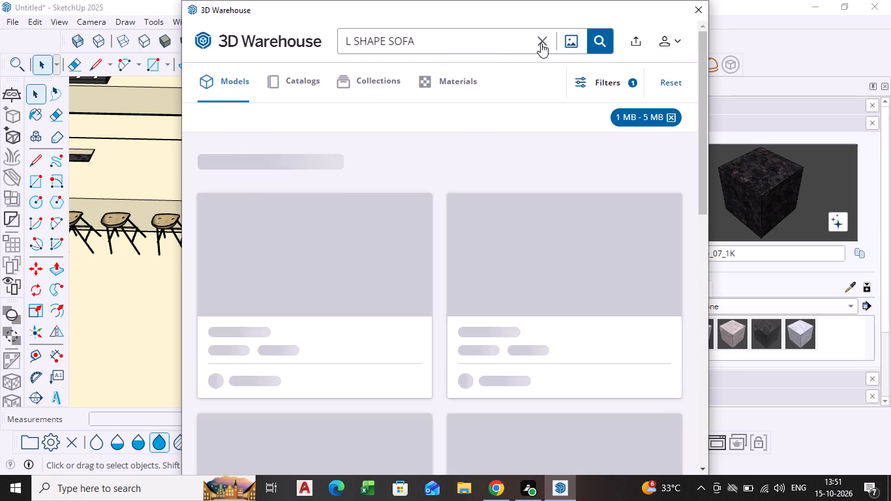
left_click(388, 45)
key("BackSpace")
key("BackSpace")
key("BackSpace")
key("BackSpace")
key("BackSpace")
key("BackSpace")
key("BackSpace")
key("BackSpace")
key("BackSpace")
key("BackSpace")
key("BackSpace")
key("BackSpace")
key("BackSpace")
key("BackSpace")
key("BackSpace")
key("BackSpace")
key("BackSpace")
key("BackSpace")
key("BackSpace")
key("BackSpace")
key("Return")
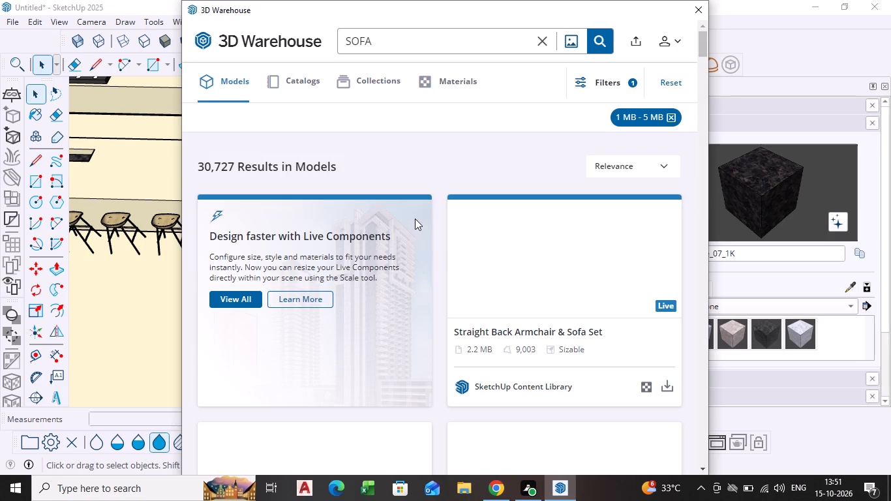
Look through the first batch of SOFA models in 3D Warehouse for a suitable replacement sofa for the living area.
scroll(450, 247, "down", 2)
scroll(451, 251, "up", 2)
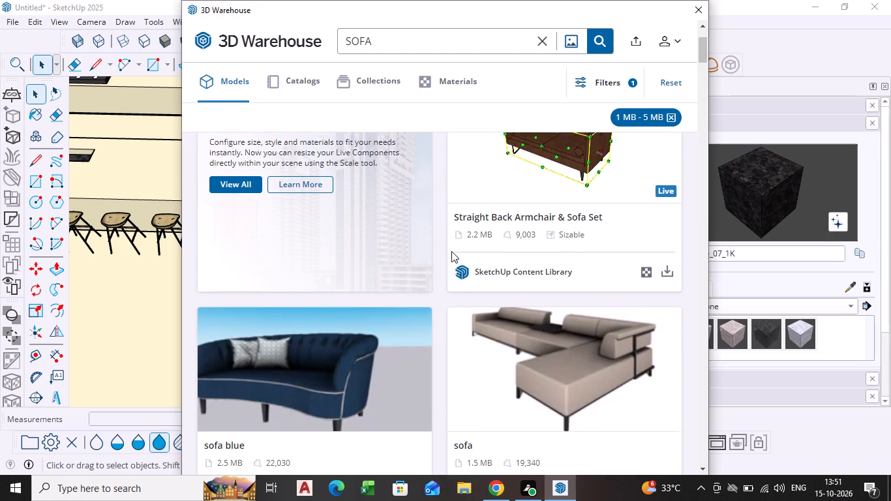
scroll(451, 251, "down", 6)
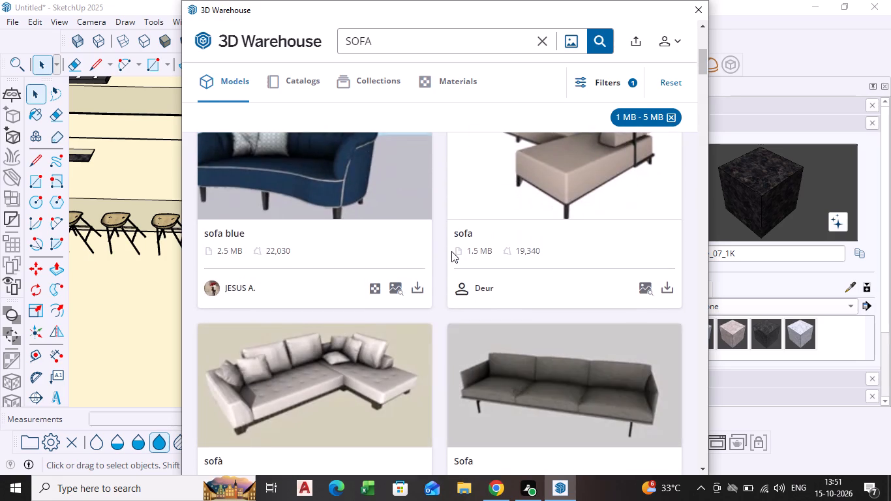
scroll(451, 251, "down", 2)
scroll(327, 303, "down", 2)
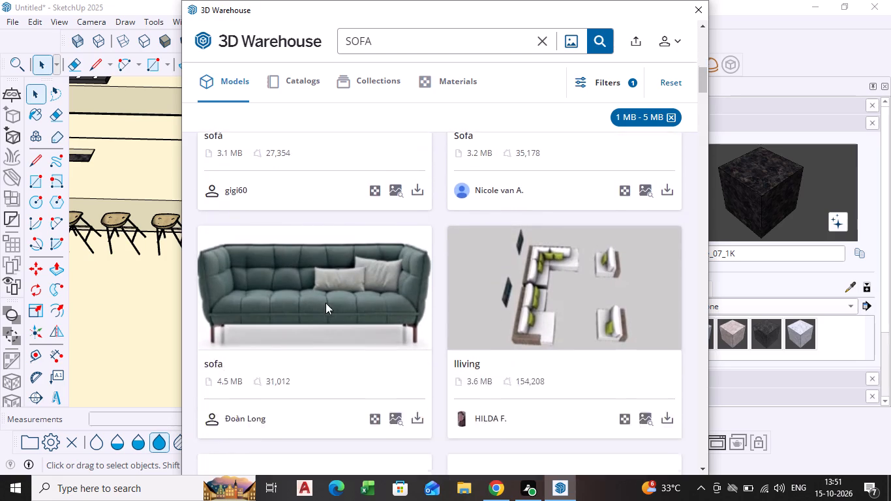
scroll(538, 340, "down", 3)
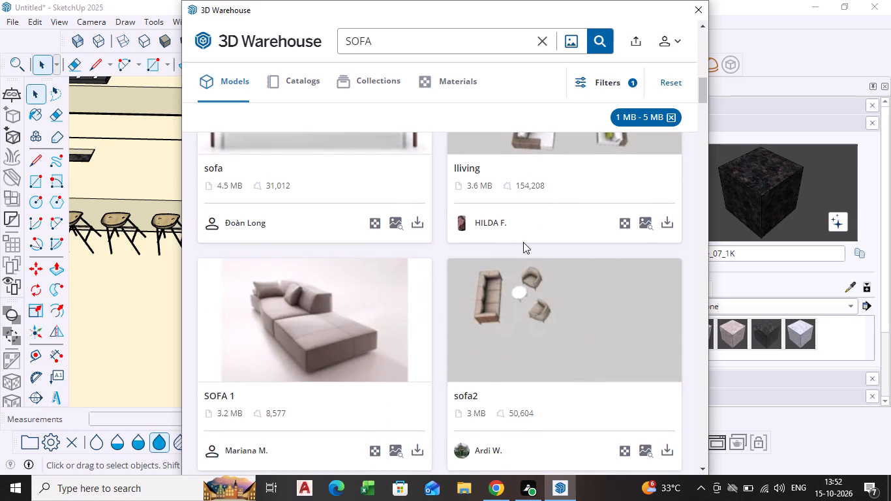
scroll(523, 242, "down", 2)
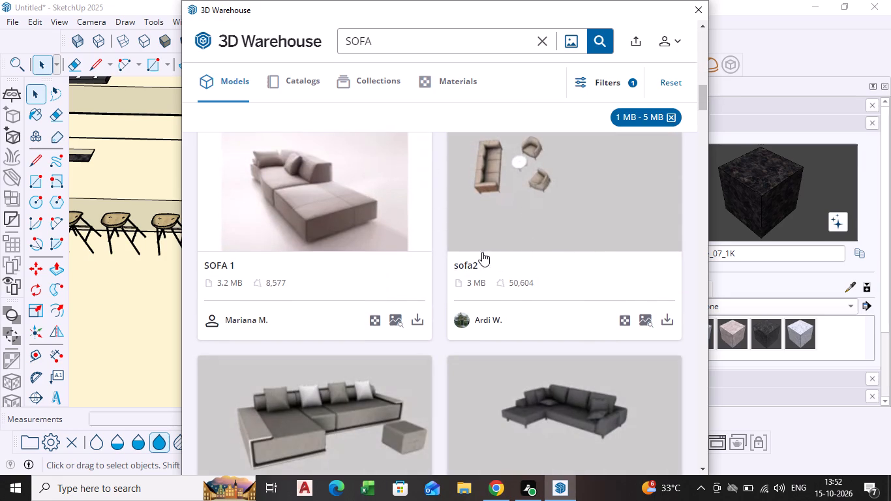
scroll(421, 330, "down", 2)
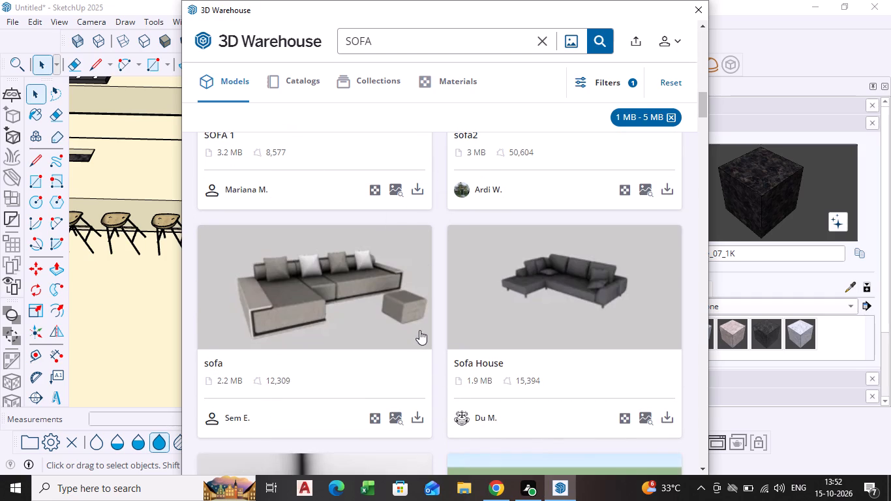
scroll(447, 243, "down", 7)
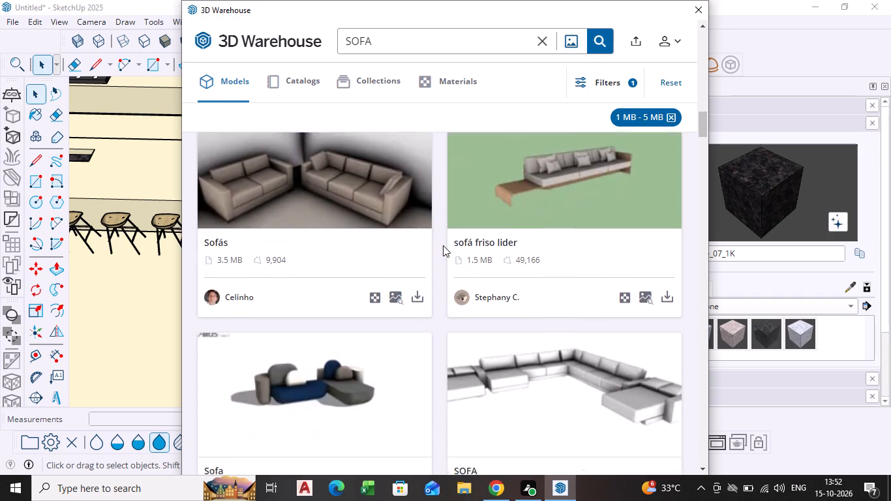
scroll(442, 246, "down", 6)
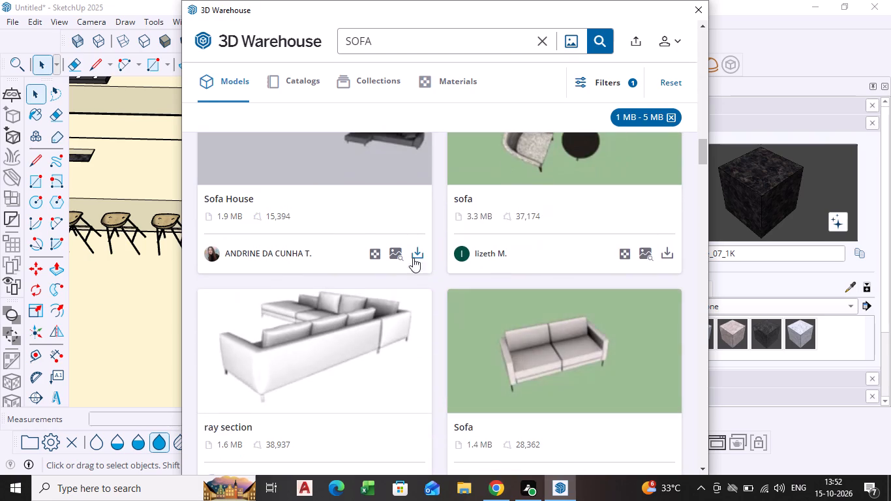
scroll(372, 305, "down", 7)
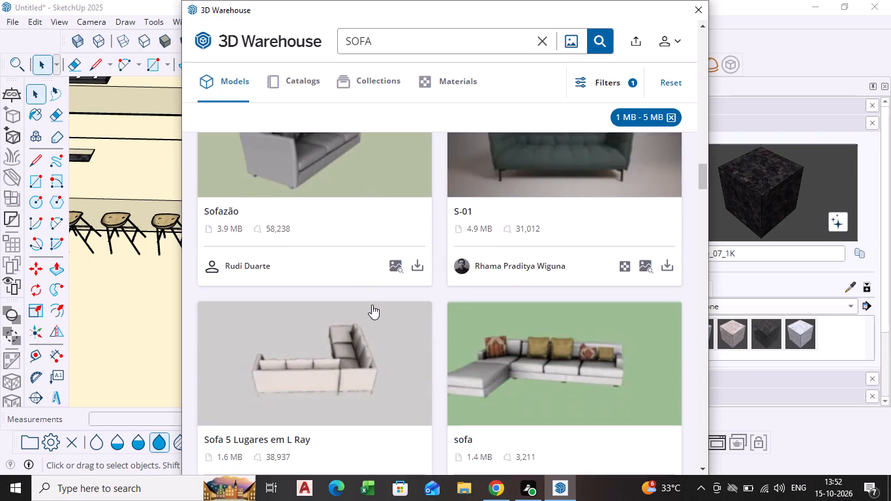
scroll(372, 305, "down", 3)
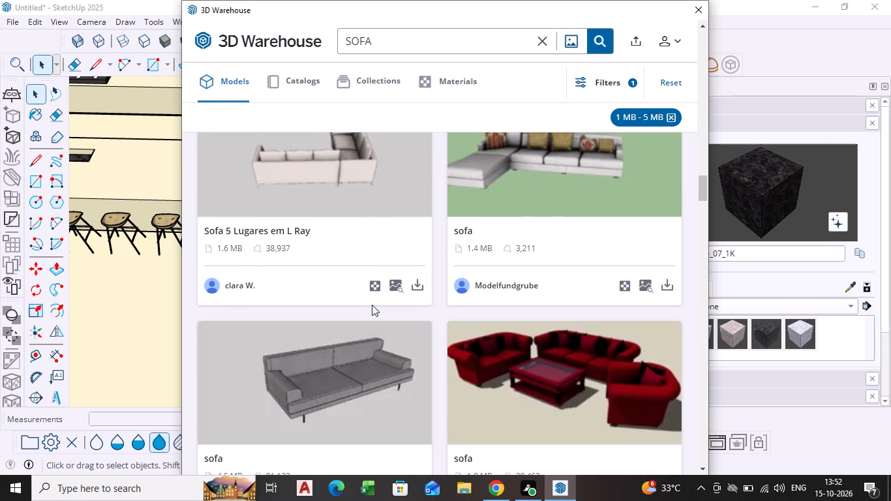
scroll(372, 305, "down", 4)
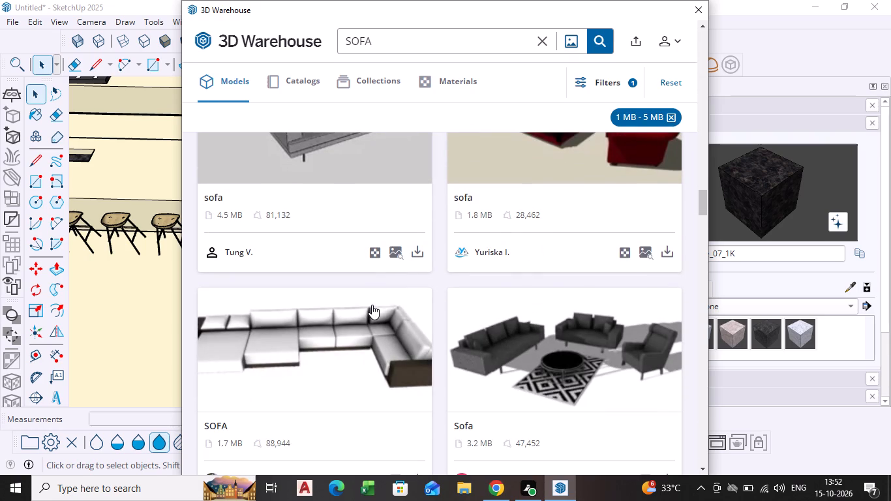
scroll(379, 313, "down", 10)
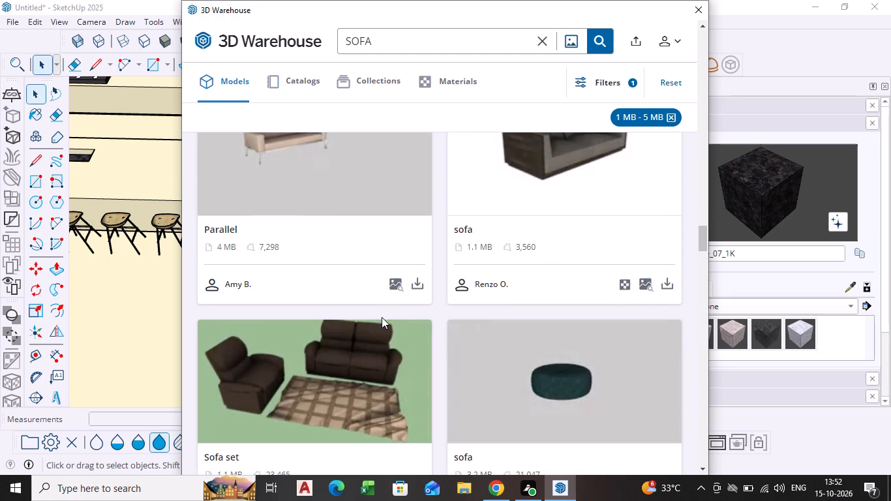
scroll(335, 305, "down", 3)
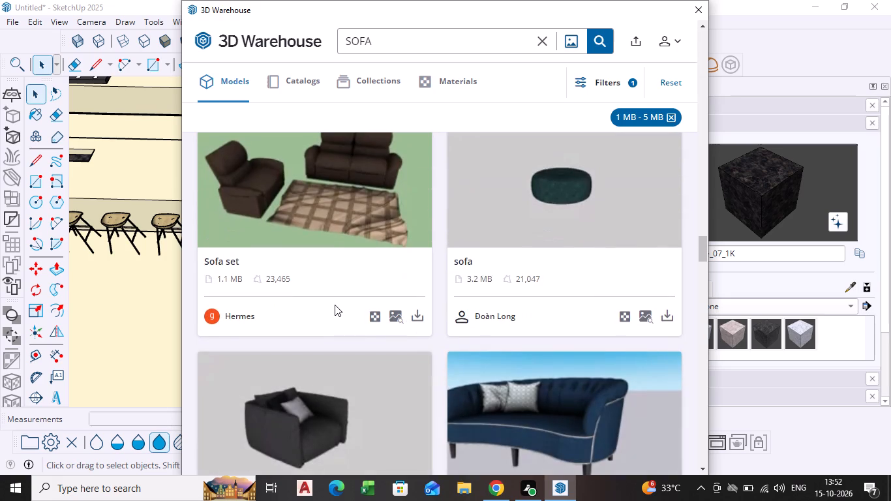
scroll(335, 305, "down", 6)
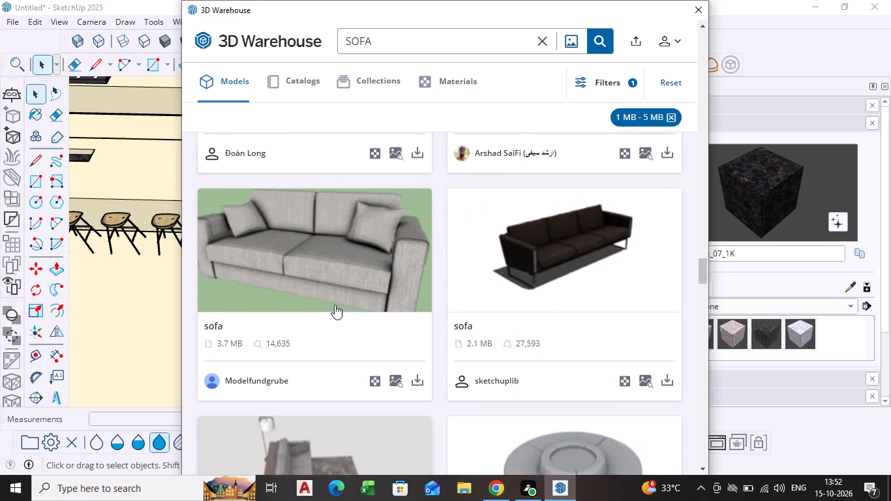
scroll(335, 305, "down", 5)
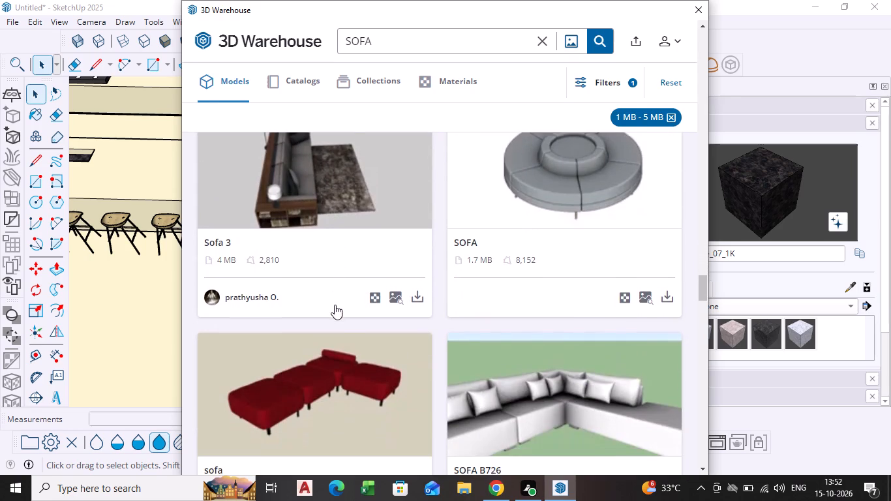
scroll(335, 305, "down", 3)
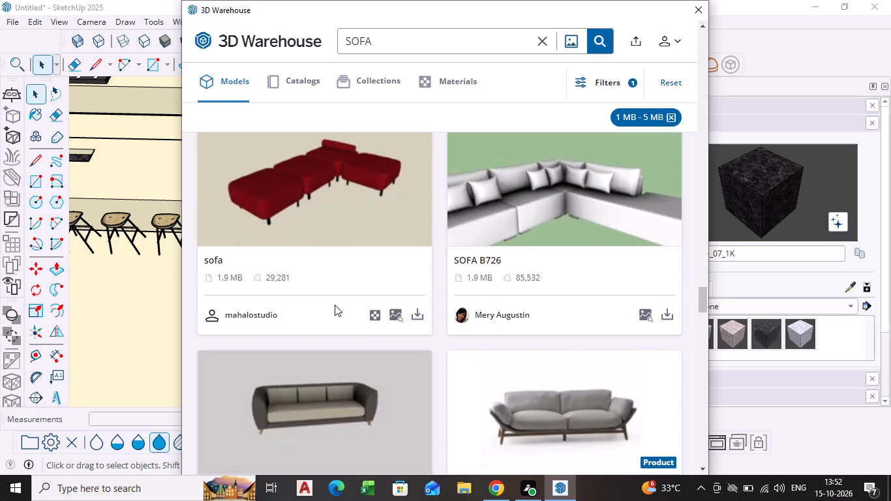
scroll(325, 292, "down", 3)
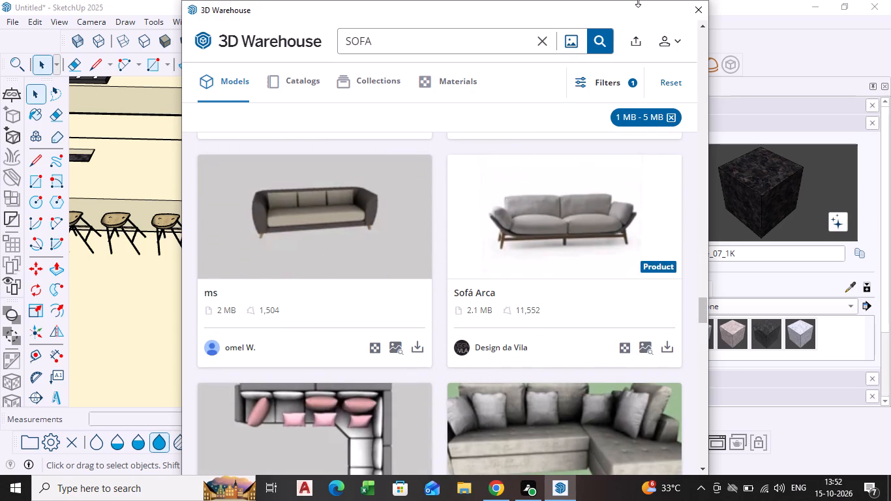
scroll(429, 336, "down", 4)
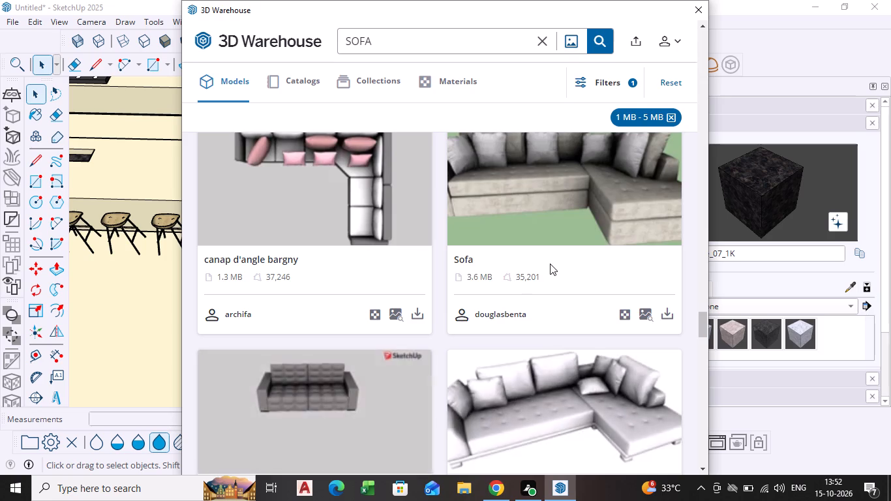
scroll(551, 264, "up", 2)
scroll(551, 264, "down", 6)
scroll(476, 311, "down", 2)
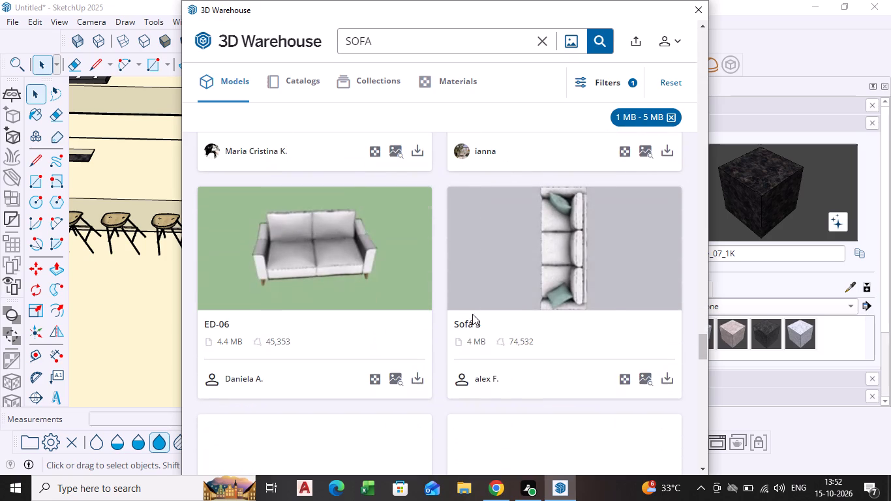
scroll(481, 311, "down", 5)
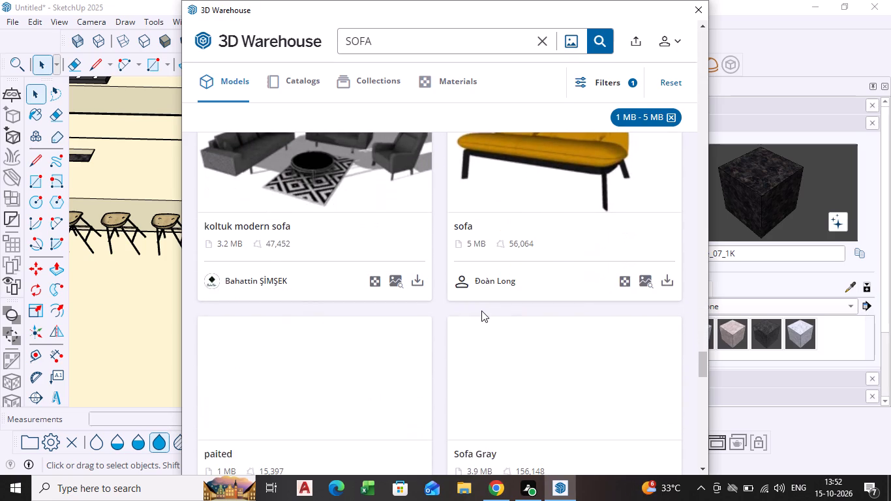
scroll(481, 311, "up", 2)
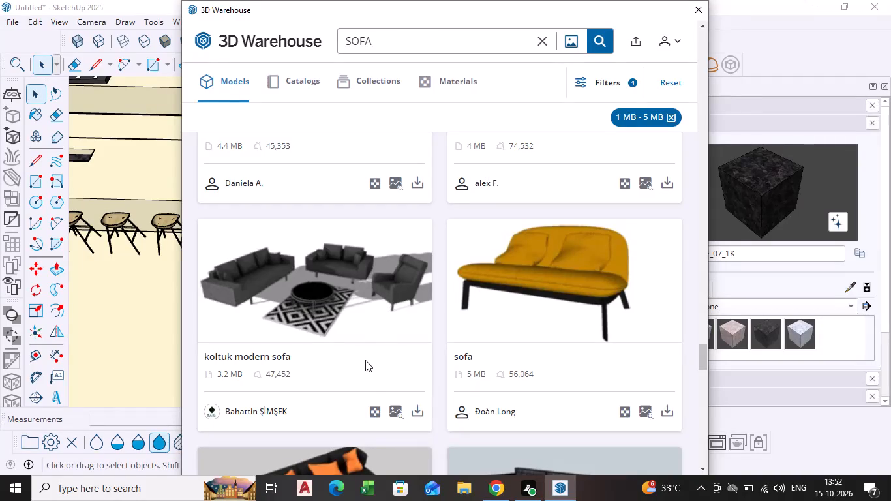
scroll(430, 352, "down", 4)
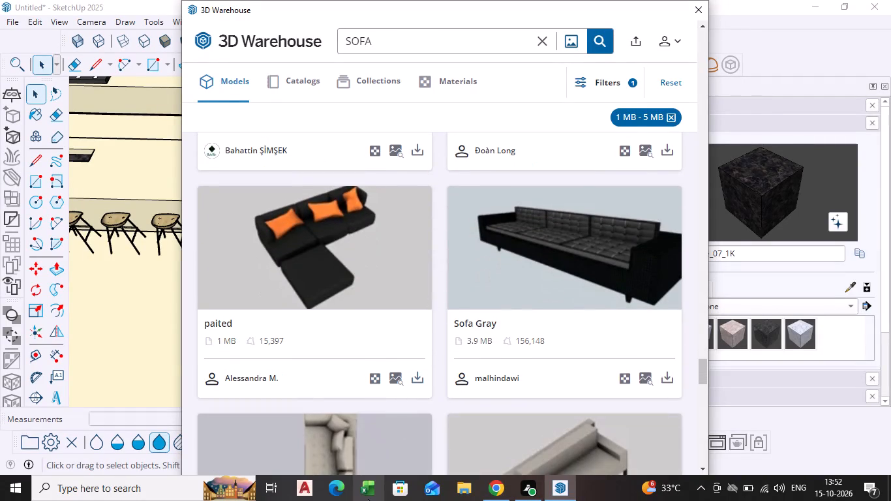
scroll(391, 405, "down", 7)
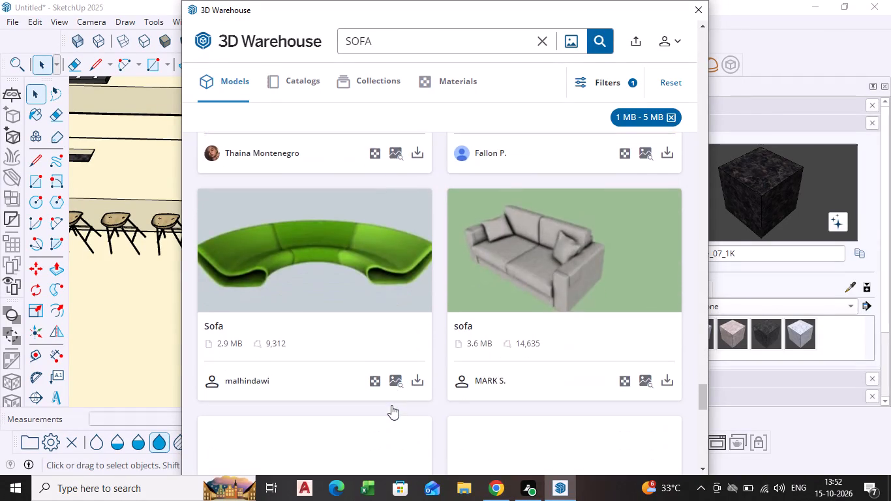
scroll(391, 405, "down", 5)
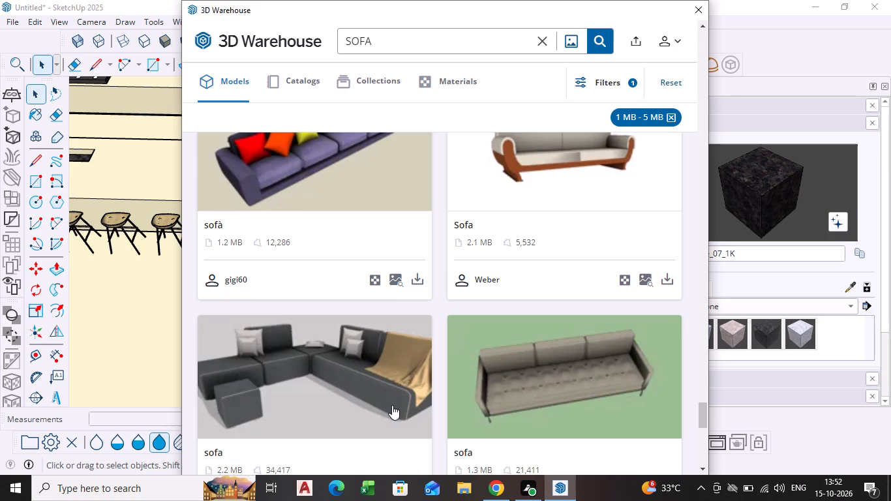
scroll(398, 396, "down", 2)
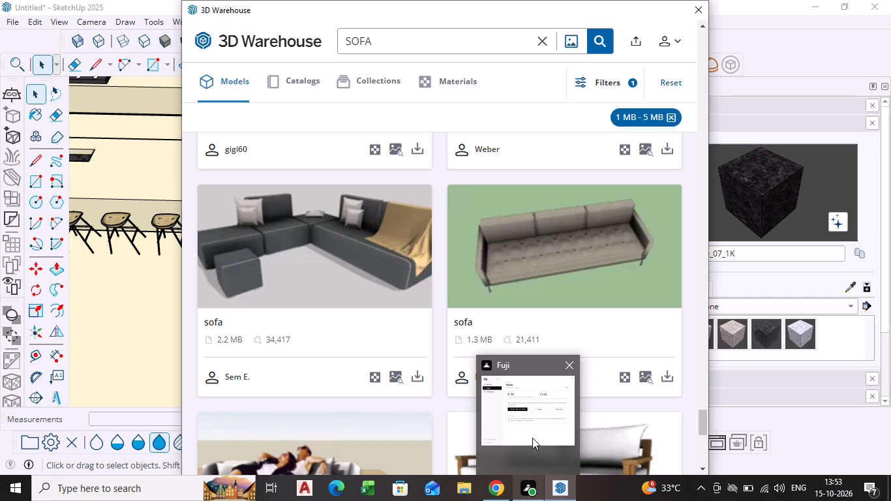
scroll(404, 300, "down", 4)
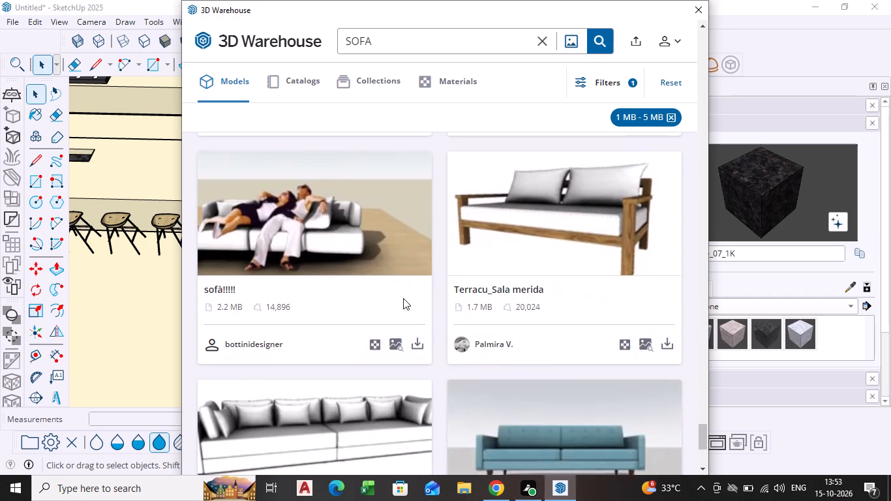
scroll(403, 298, "down", 5)
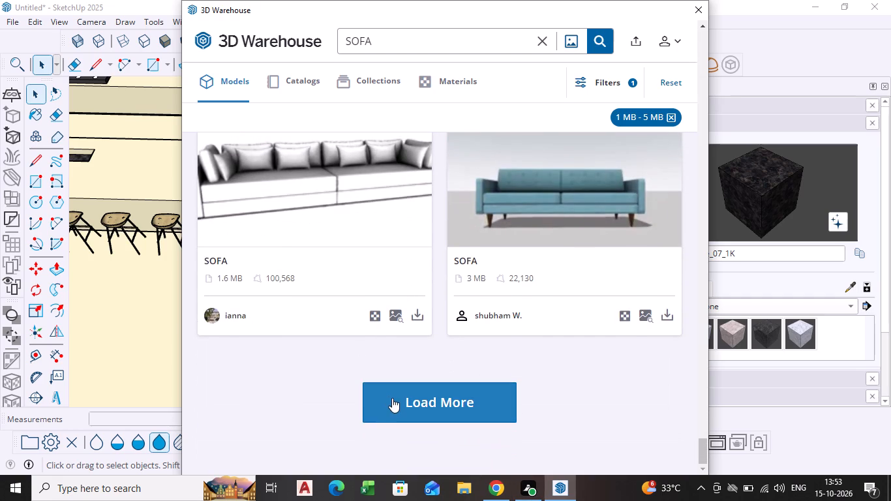
Load more SOFA results in 3D Warehouse and look through them for a suitable living area sofa.
left_click(392, 398)
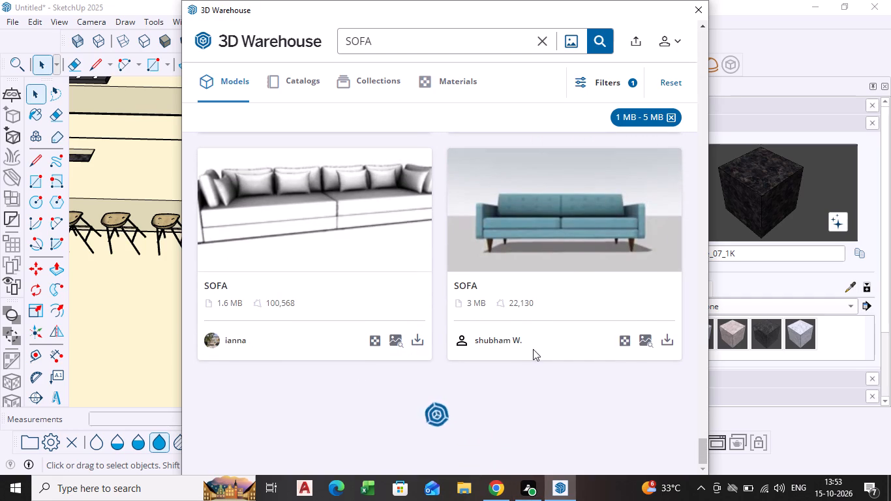
scroll(533, 349, "down", 3)
scroll(469, 352, "down", 3)
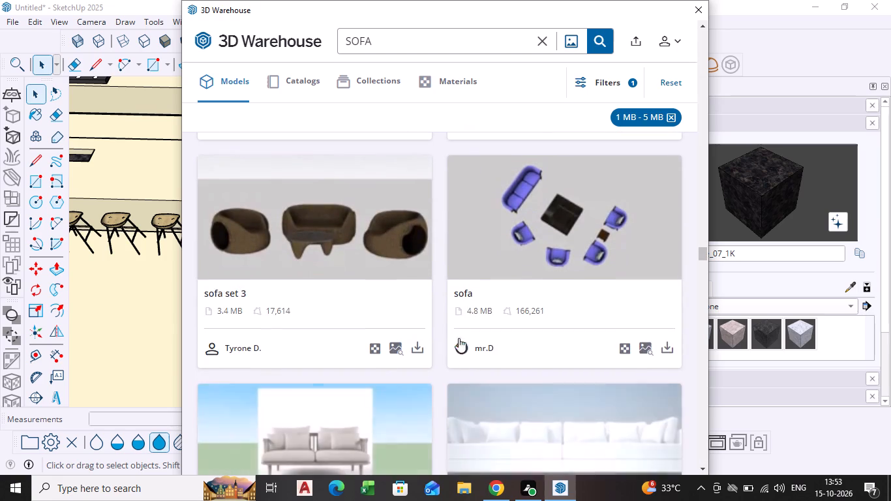
scroll(448, 297, "down", 7)
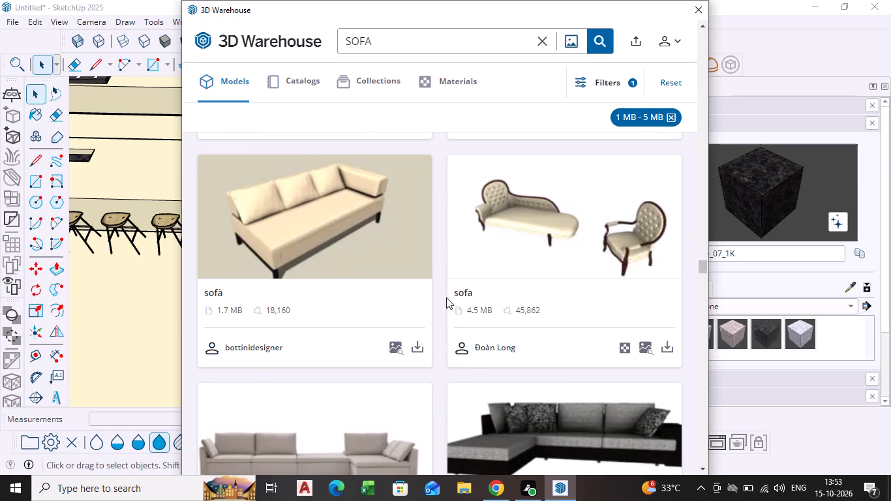
scroll(445, 297, "down", 6)
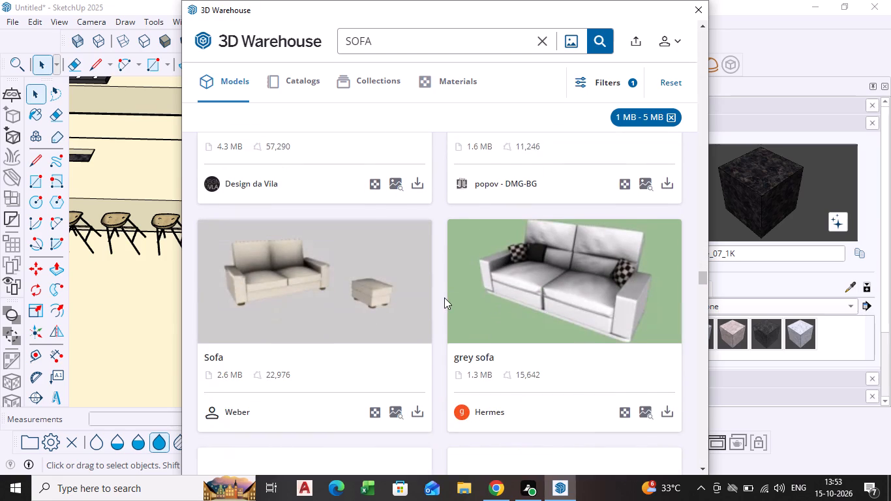
scroll(444, 299, "down", 7)
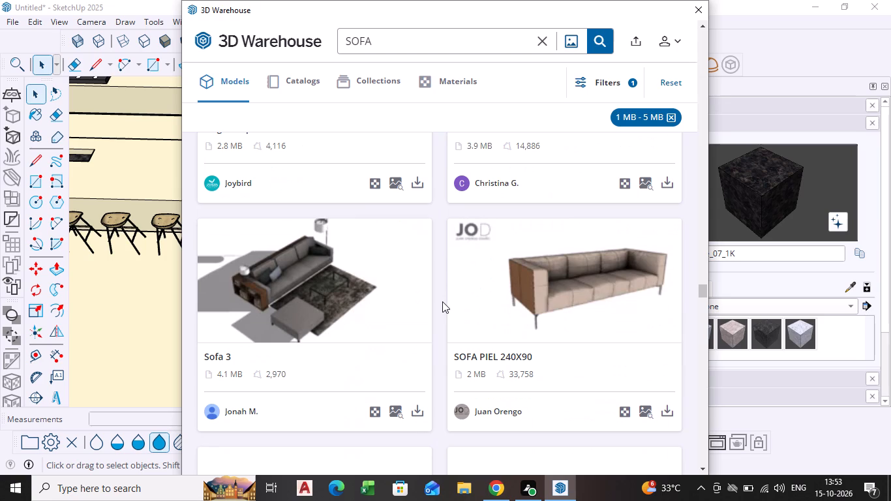
scroll(440, 303, "down", 2)
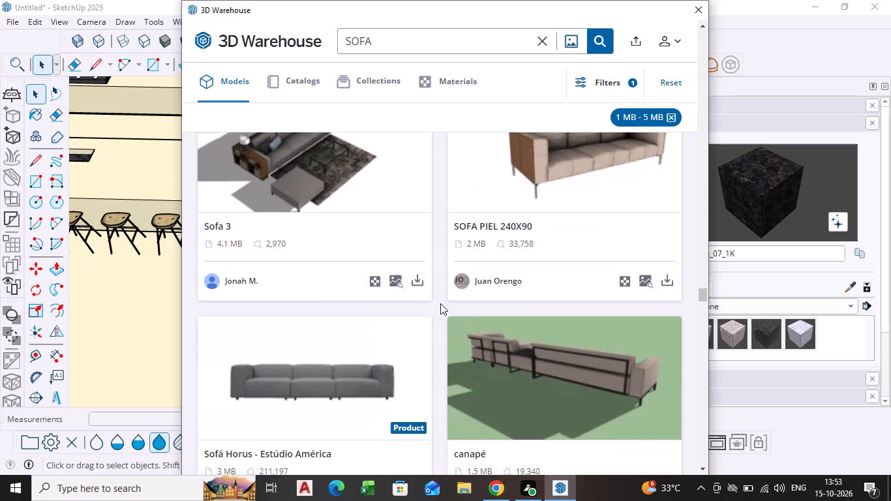
scroll(438, 305, "down", 3)
scroll(435, 309, "up", 5)
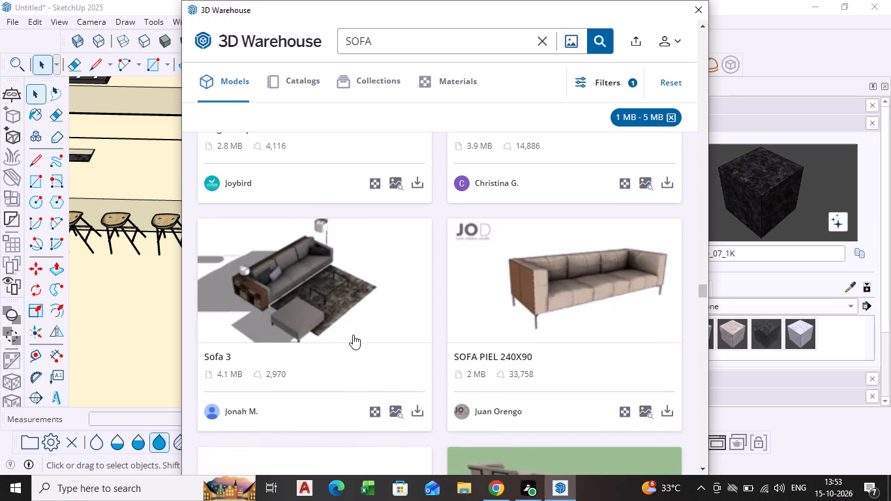
scroll(307, 346, "down", 4)
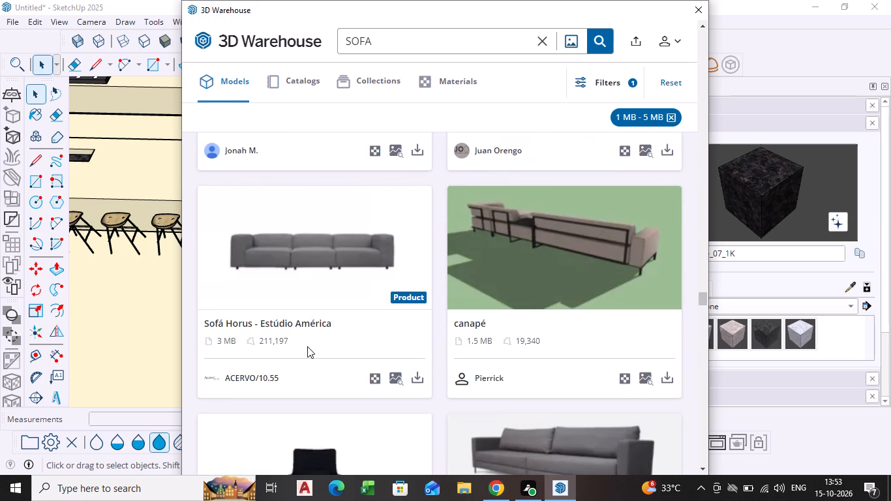
scroll(480, 343, "down", 5)
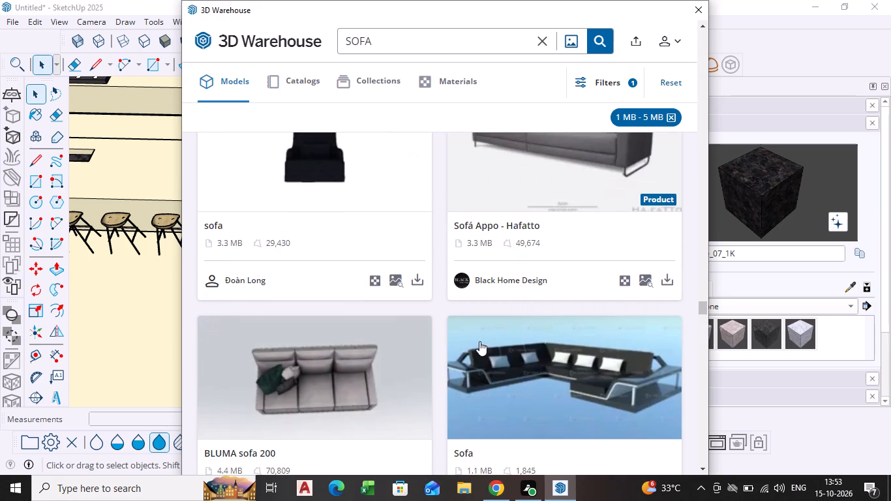
scroll(465, 331, "down", 3)
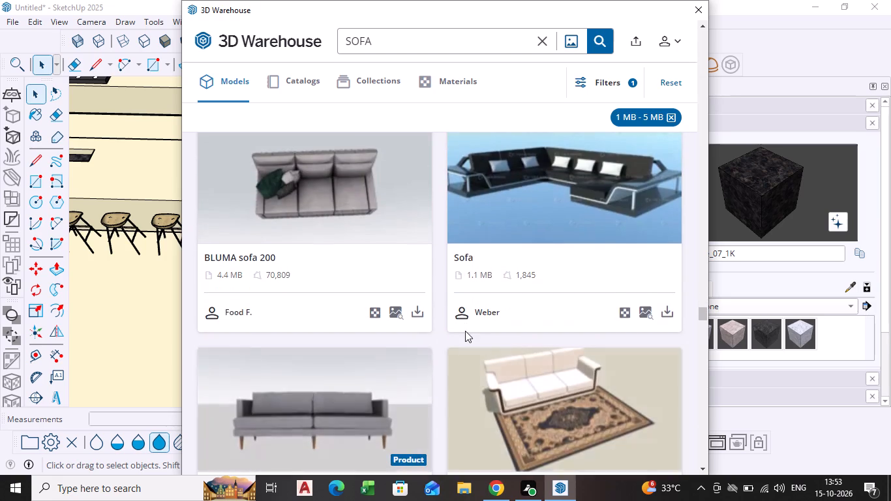
scroll(465, 331, "down", 8)
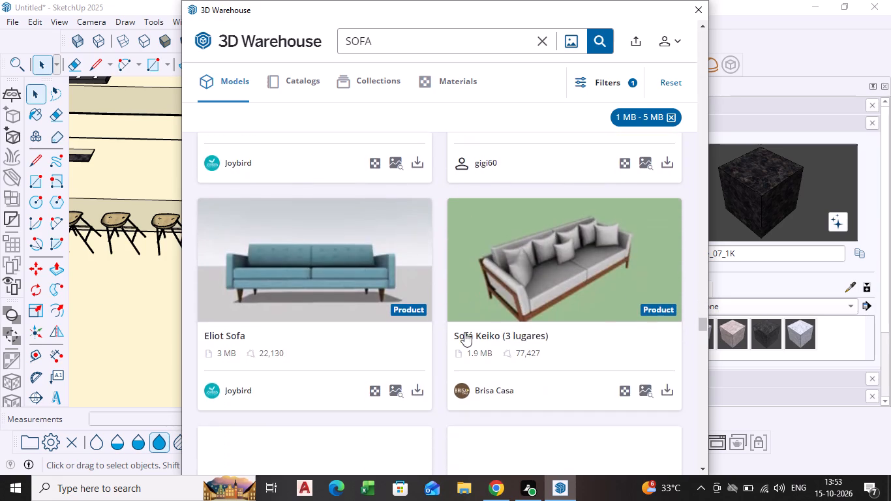
scroll(464, 332, "up", 4)
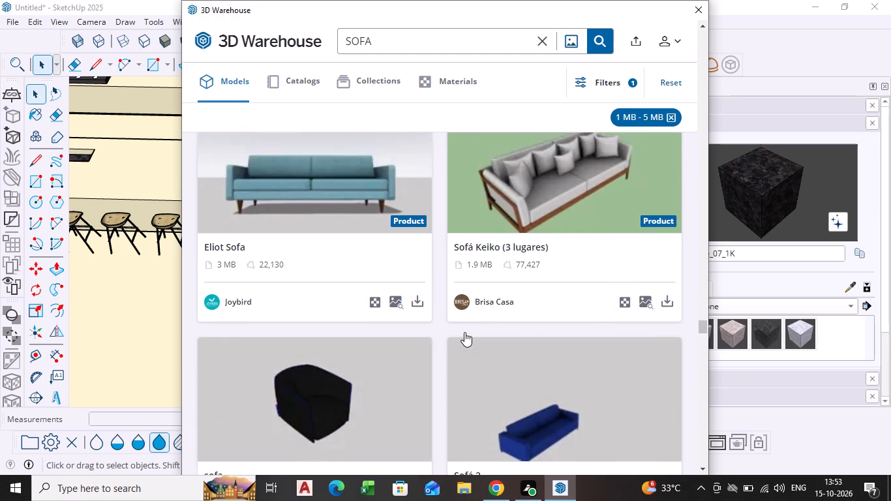
scroll(464, 332, "up", 4)
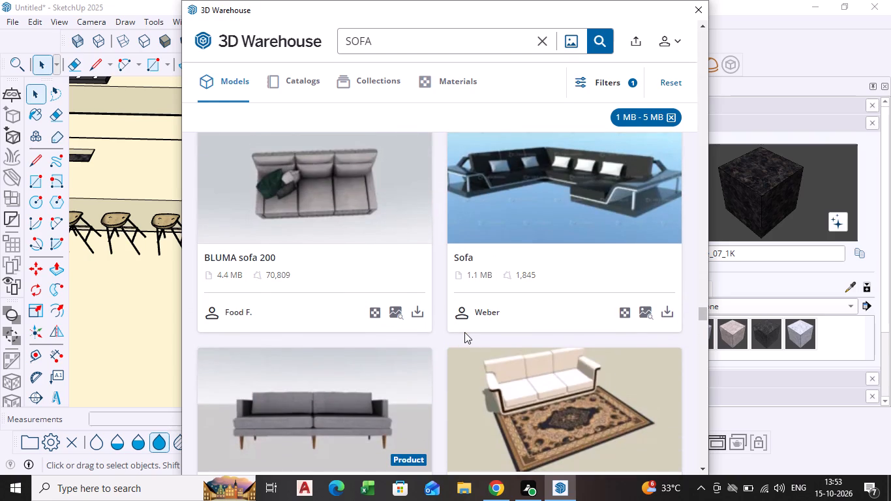
scroll(726, 441, "down", 4)
scroll(595, 404, "down", 2)
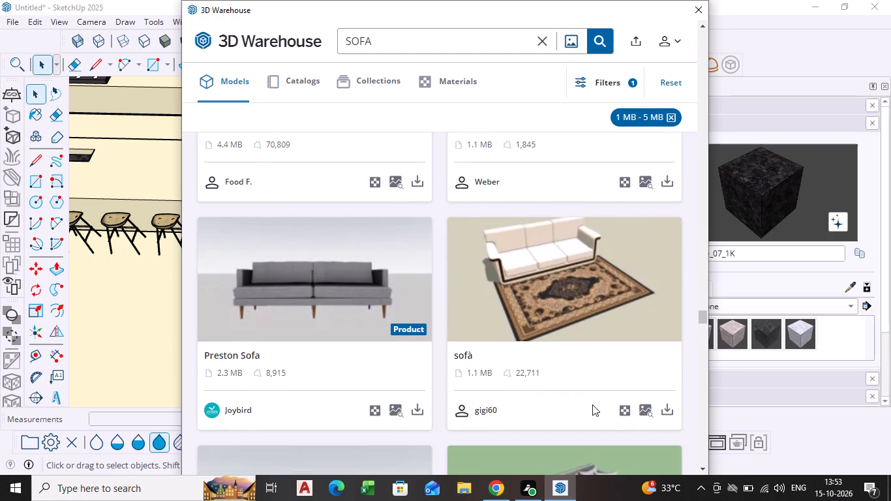
Download the 1.1 MB sofà model with a white three-seat sofa and patterned rug, and place it outside the room.
left_click(667, 406)
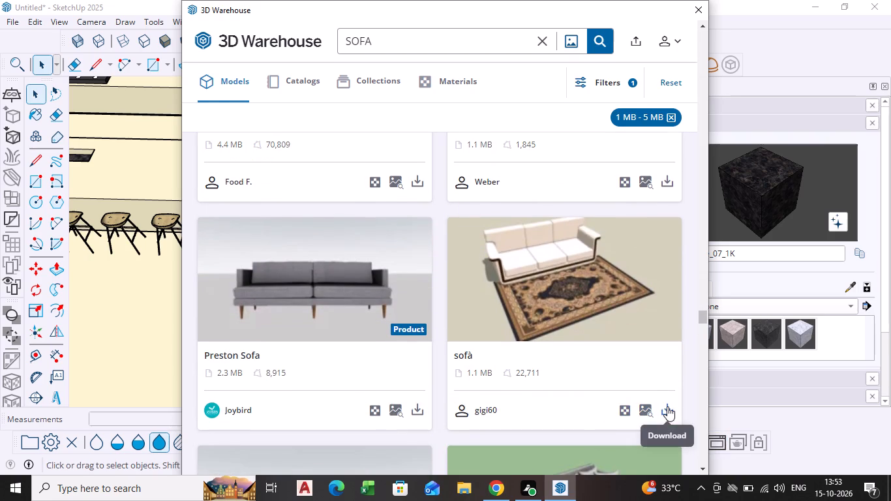
left_click(402, 262)
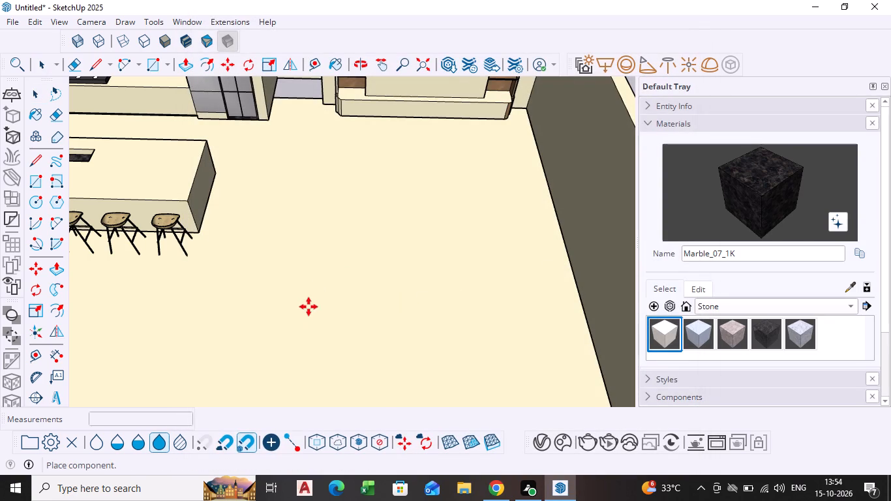
scroll(249, 300, "down", 3)
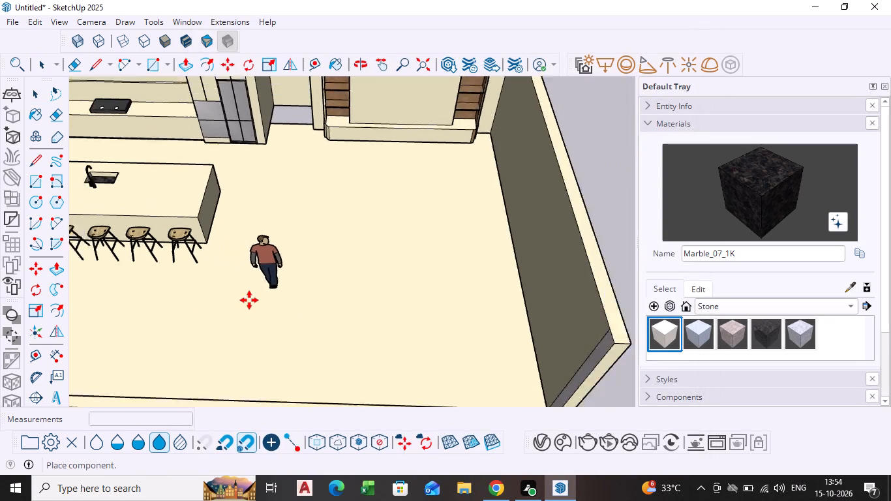
scroll(249, 300, "down", 7)
left_click(495, 271)
Locate the imported sofa and rug and examine them from several sides, comparing their size with the room model.
scroll(541, 260, "up", 3)
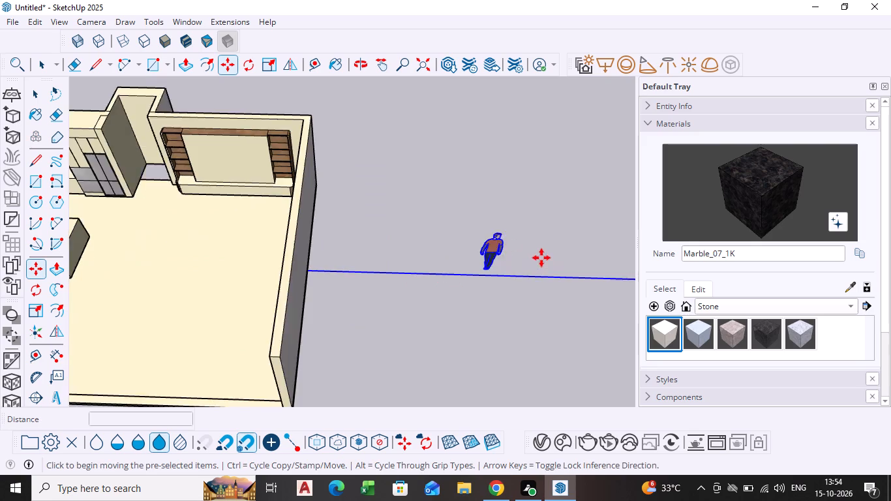
scroll(541, 258, "up", 5)
scroll(462, 237, "down", 20)
scroll(462, 237, "down", 7)
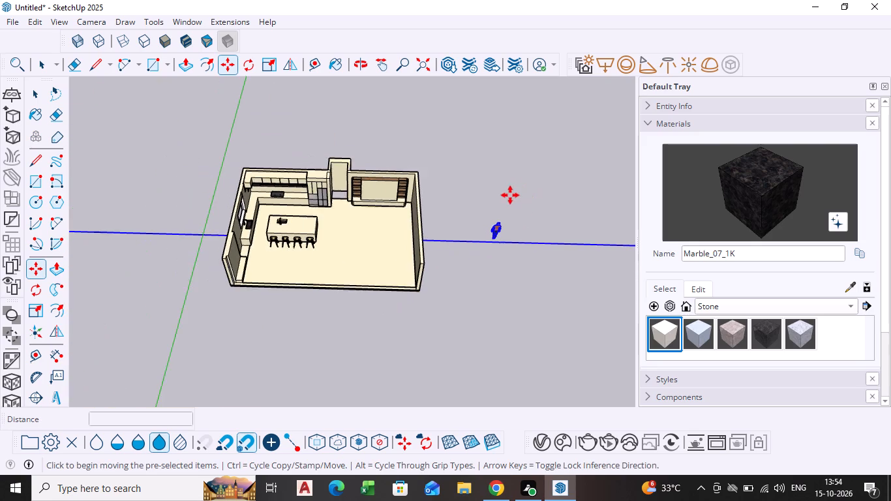
scroll(510, 195, "down", 16)
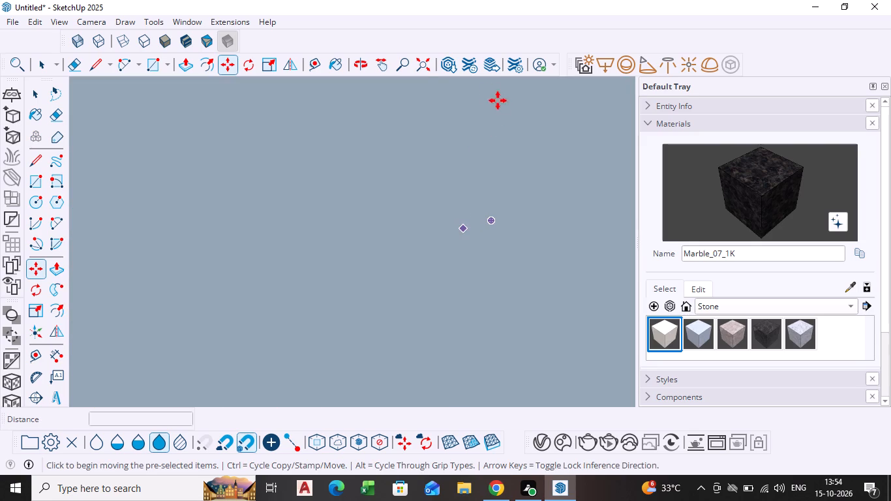
left_click(427, 67)
scroll(427, 260, "up", 3)
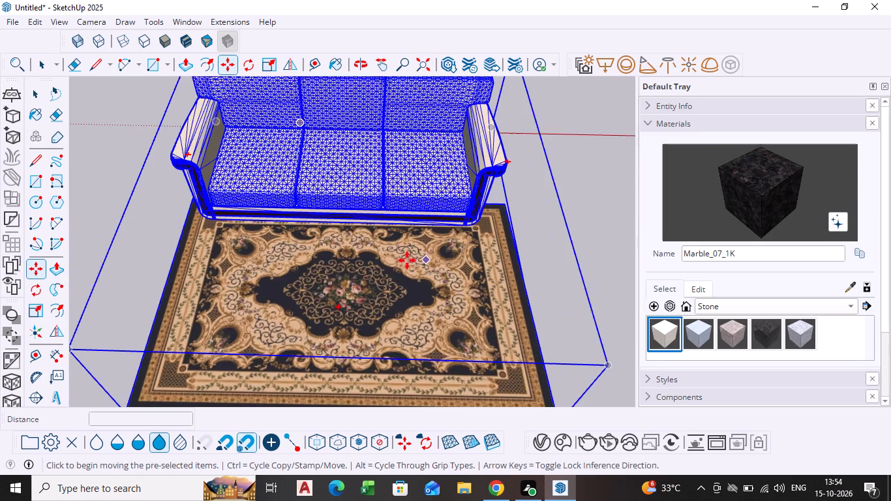
scroll(404, 260, "down", 9)
scroll(275, 290, "down", 1)
middle_click_drag(275, 290, 358, 266)
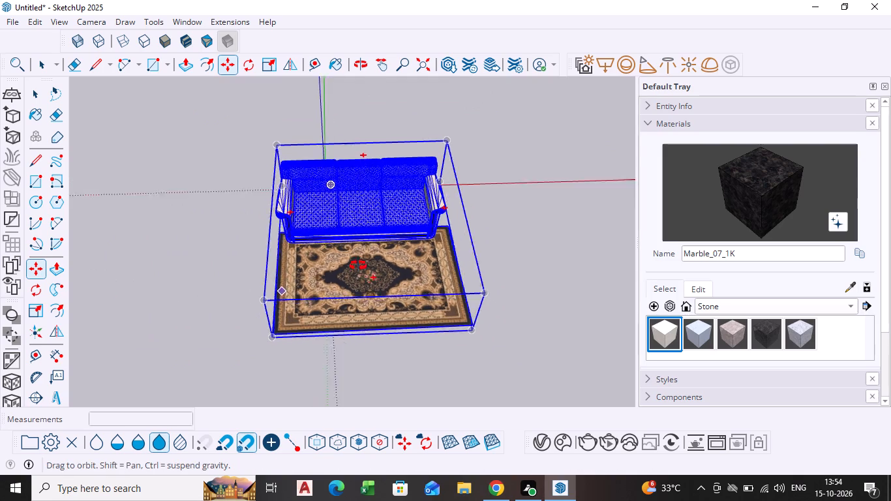
middle_click_drag(358, 266, 377, 290)
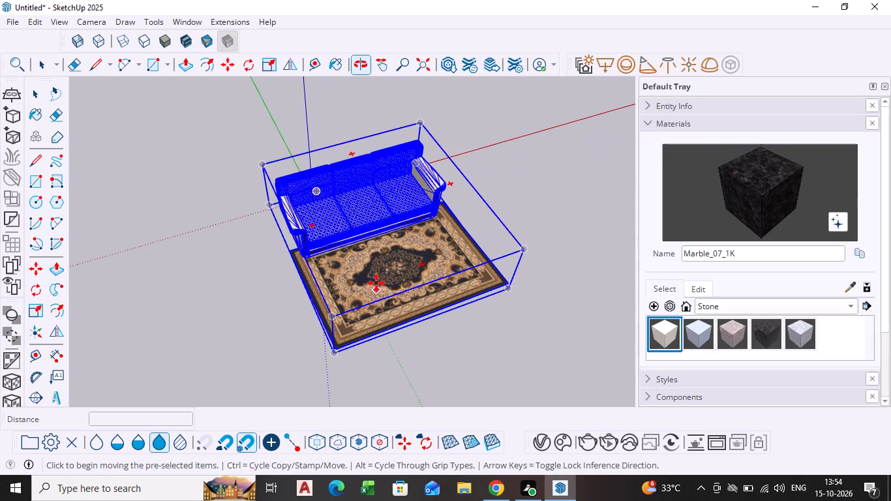
scroll(367, 280, "down", 4)
middle_click_drag(365, 281, 479, 219)
scroll(373, 213, "up", 10)
scroll(380, 282, "up", 4)
key("space")
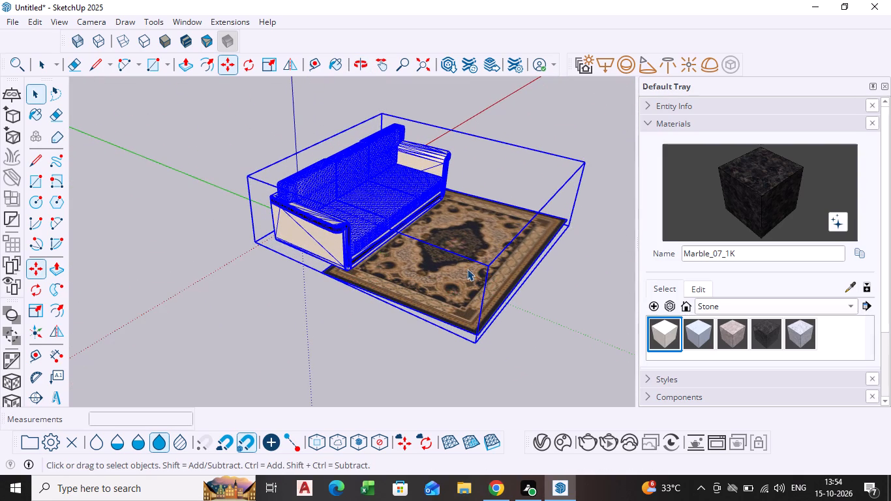
left_click(441, 258)
left_click(234, 331)
middle_click_drag(267, 322, 430, 197)
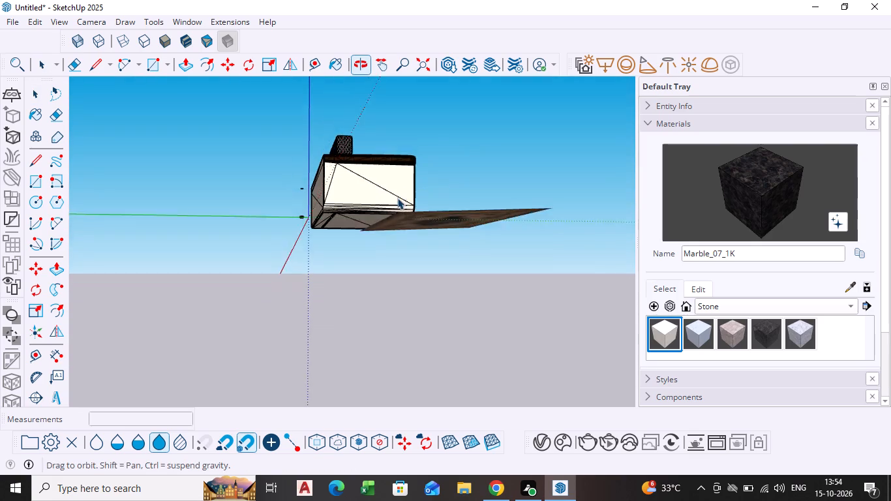
scroll(324, 185, "up", 9)
middle_click_drag(275, 248, 275, 292)
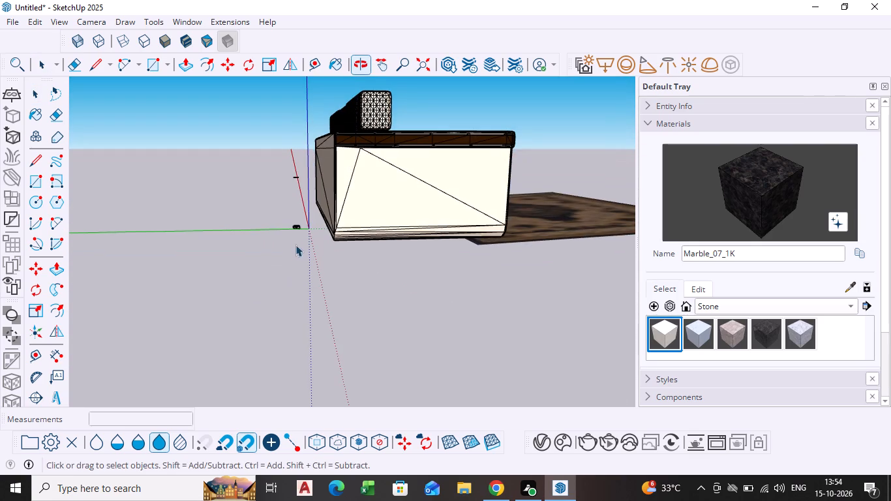
scroll(304, 230, "up", 4)
scroll(301, 232, "down", 4)
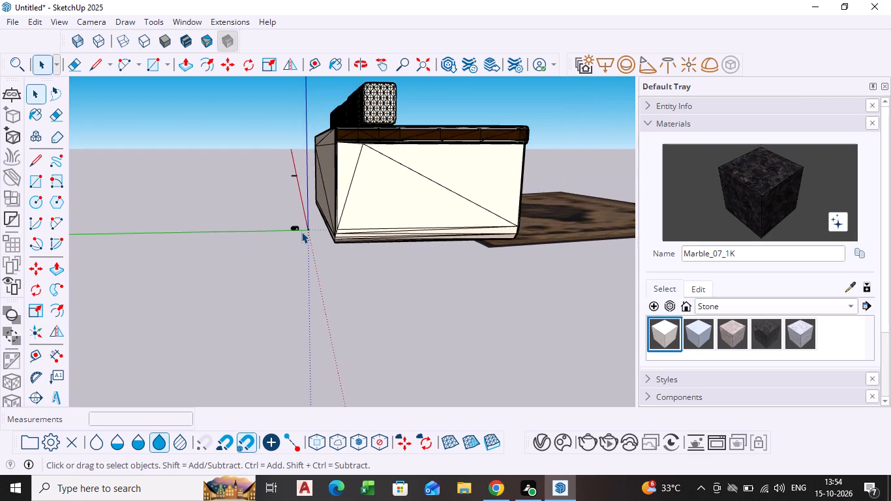
scroll(301, 232, "up", 6)
scroll(301, 232, "down", 2)
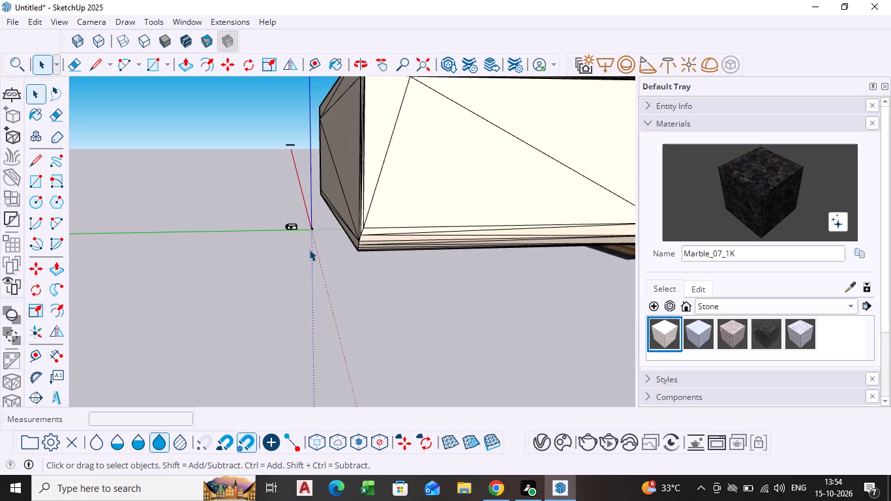
scroll(313, 244, "down", 3)
scroll(376, 235, "down", 3)
middle_click_drag(377, 236, 374, 238)
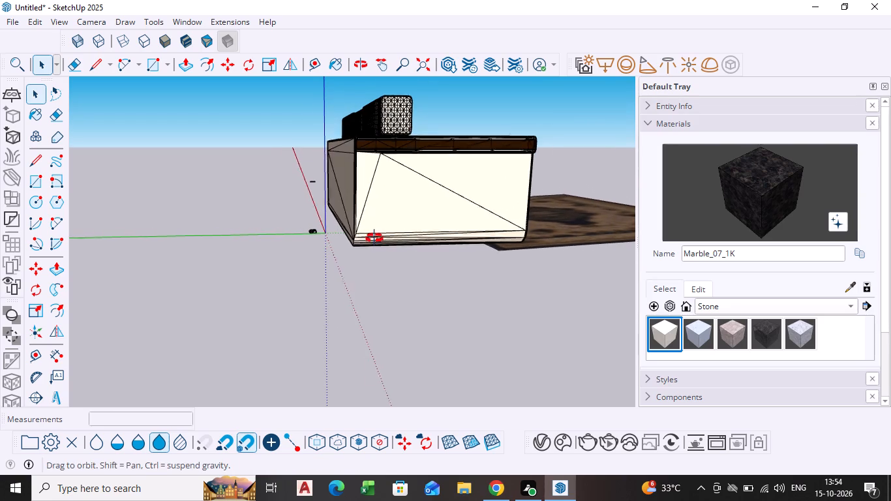
middle_click_drag(374, 238, 370, 241)
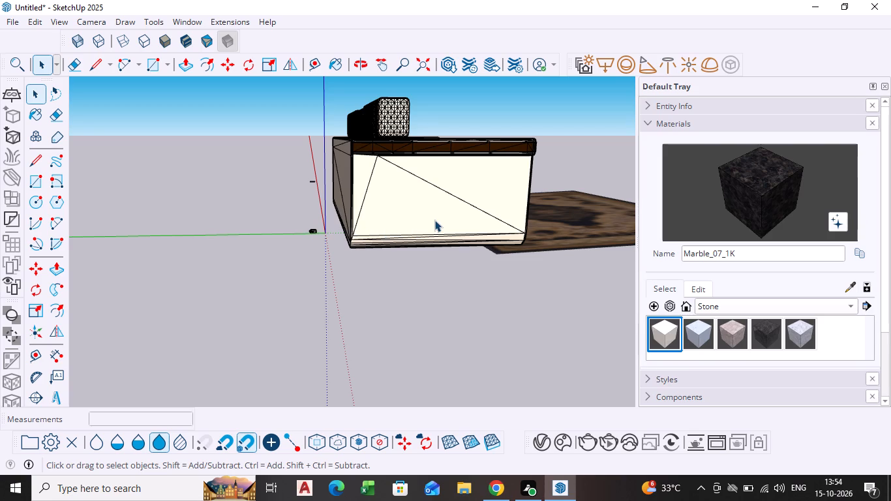
scroll(434, 220, "down", 7)
middle_click_drag(451, 228, 112, 250)
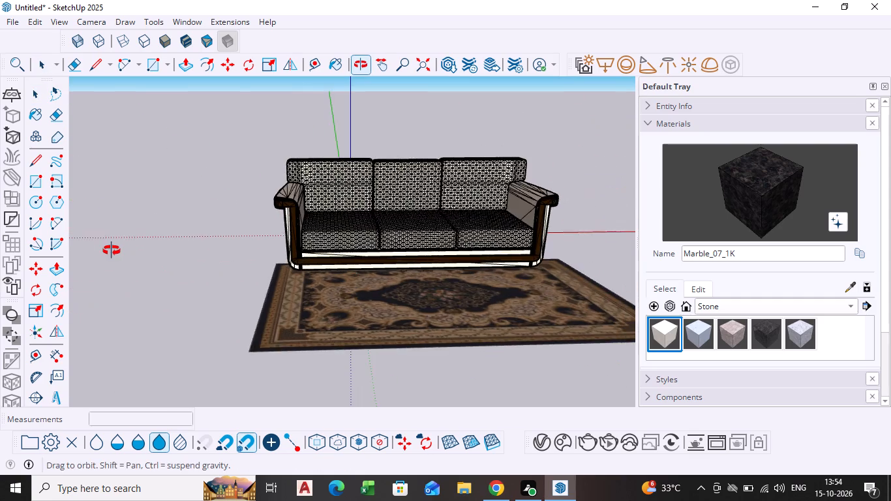
middle_click_drag(112, 250, 108, 250)
Scale the imported sofa and rug down along the red axis to about half their length.
left_click(38, 318)
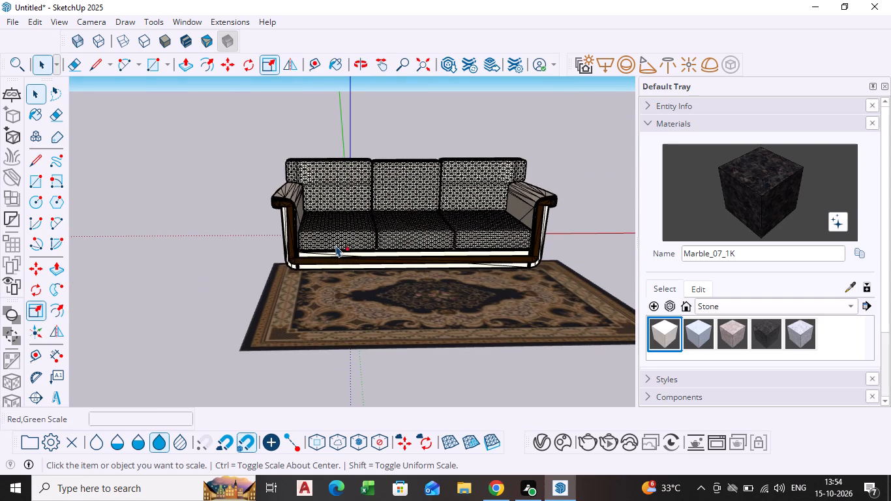
middle_click_drag(313, 243, 427, 294)
scroll(313, 245, "down", 1)
scroll(370, 268, "up", 4)
left_click(423, 270)
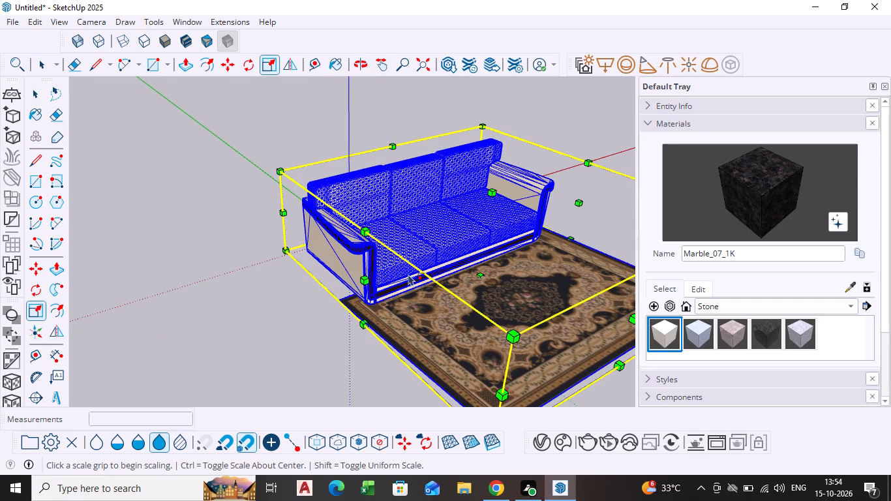
left_click(368, 279)
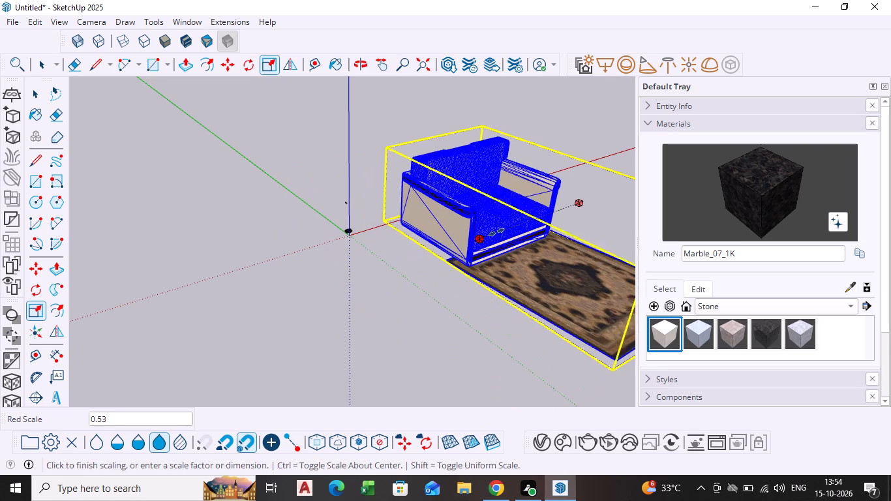
left_click(496, 232)
Shrink the sofa and rug in depth and height together, and reduce their height further along the blue axis.
scroll(481, 232, "down", 5)
middle_click_drag(479, 232, 369, 235)
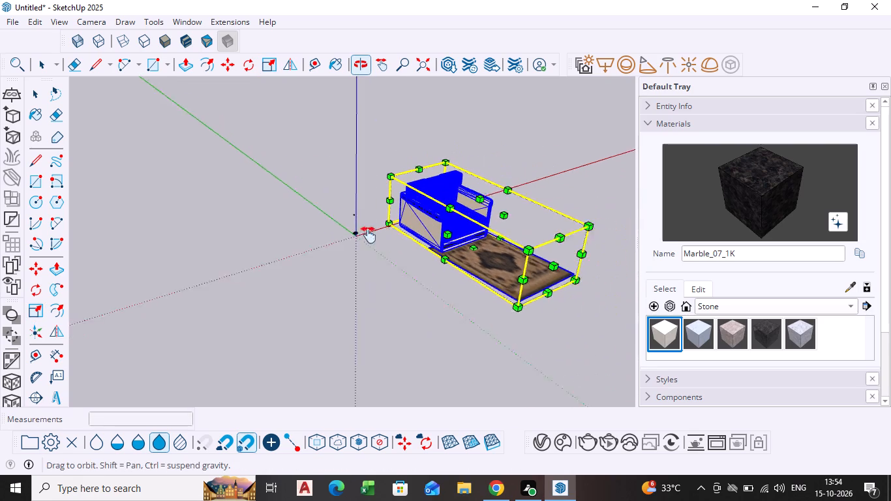
middle_click_drag(369, 235, 356, 235)
left_click(456, 297)
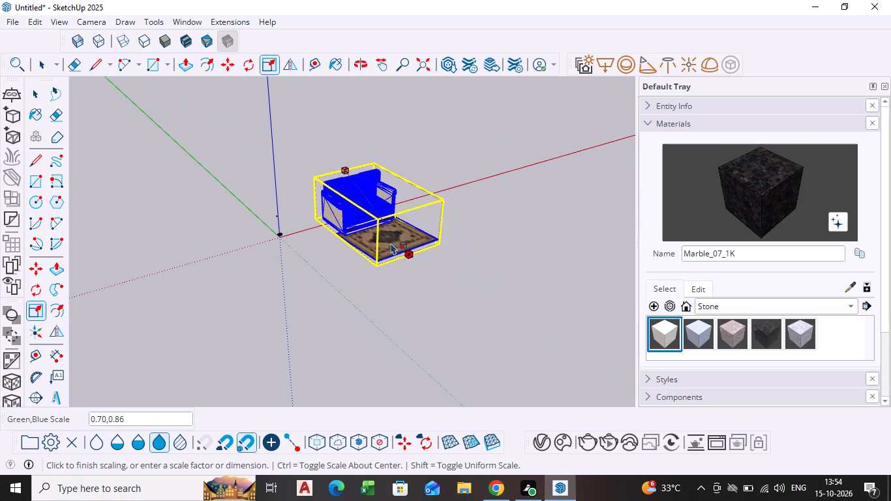
left_click(360, 217)
middle_click_drag(360, 217, 337, 301)
scroll(364, 129, "up", 2)
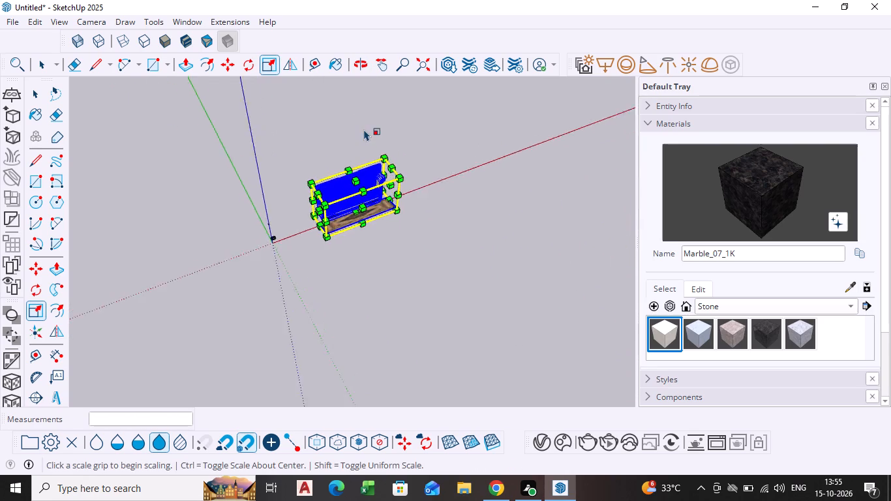
scroll(364, 129, "up", 11)
left_click(361, 196)
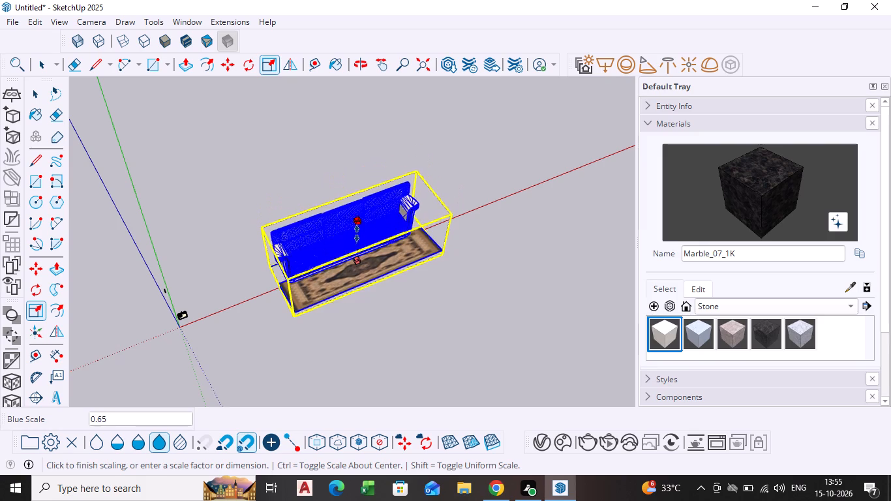
left_click(355, 243)
Scale the sofa and rug along the red axis by 0.40, and again from the opposite end to roughly half.
scroll(281, 285, "up", 9)
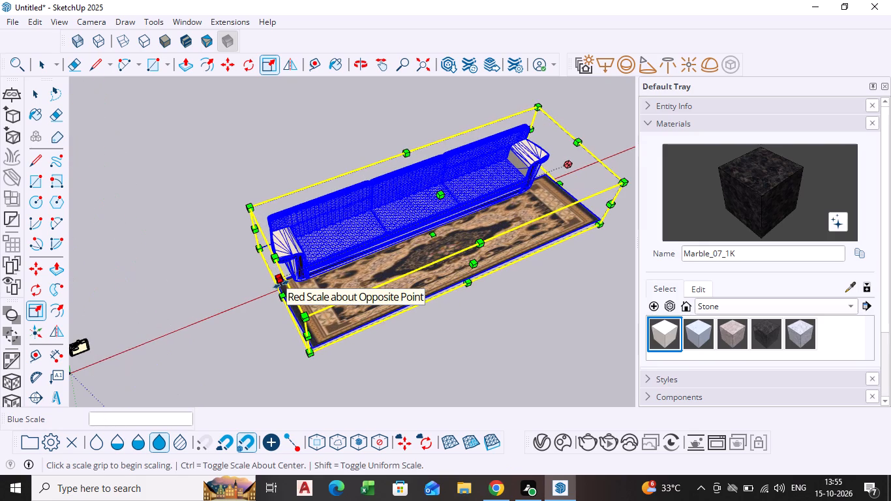
left_click(281, 280)
left_click(470, 234)
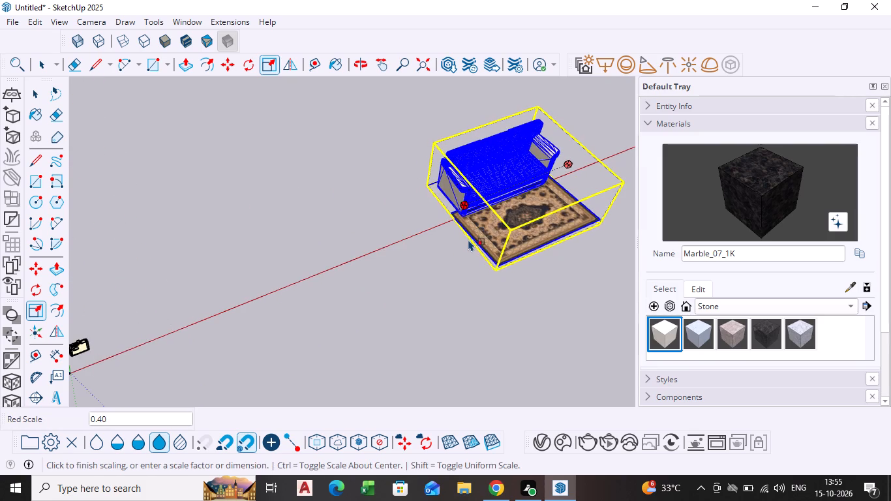
scroll(468, 239, "down", 4)
middle_click_drag(468, 239, 324, 292, "shift")
scroll(412, 264, "up", 9)
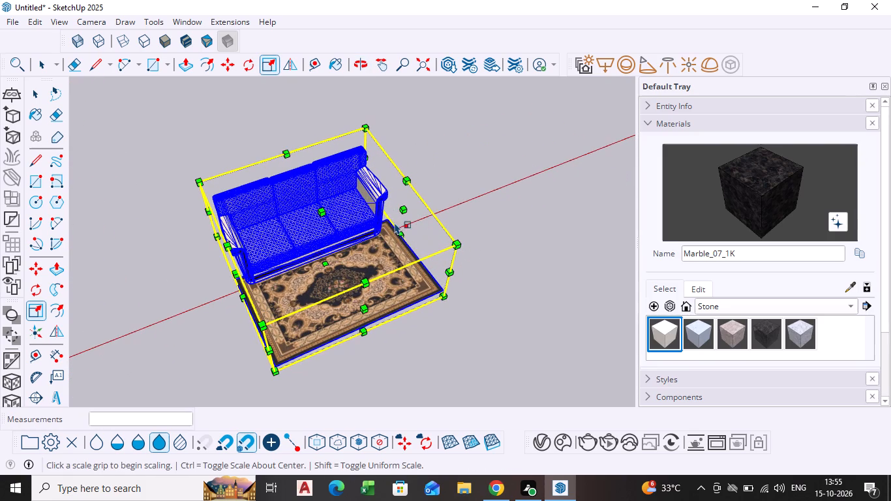
left_click(401, 205)
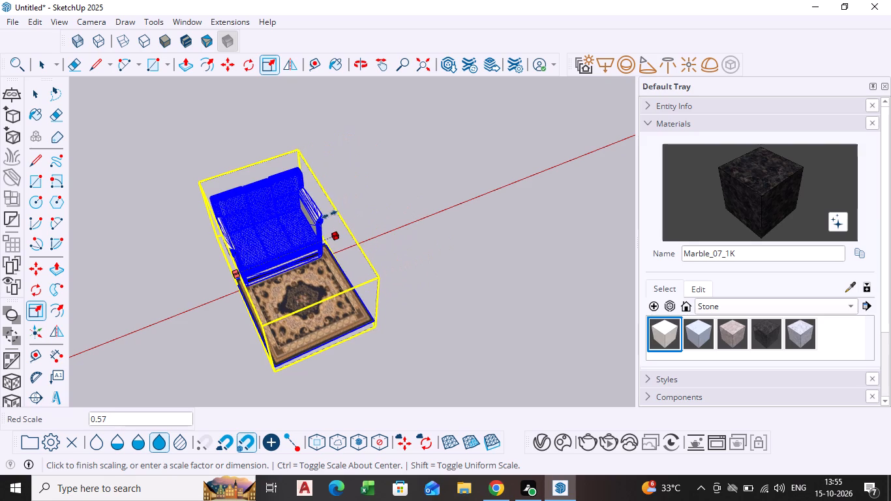
left_click(318, 216)
Scale the sofa and rug down in depth and height together along the green and blue axes.
left_click(320, 350)
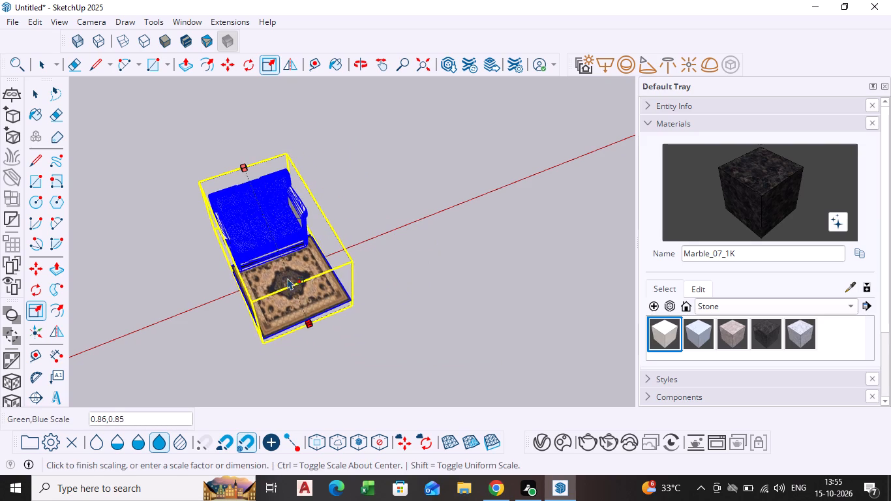
left_click(252, 201)
Scale the sofa and rug along the red axis by about 0.51.
middle_click_drag(219, 254, 347, 214)
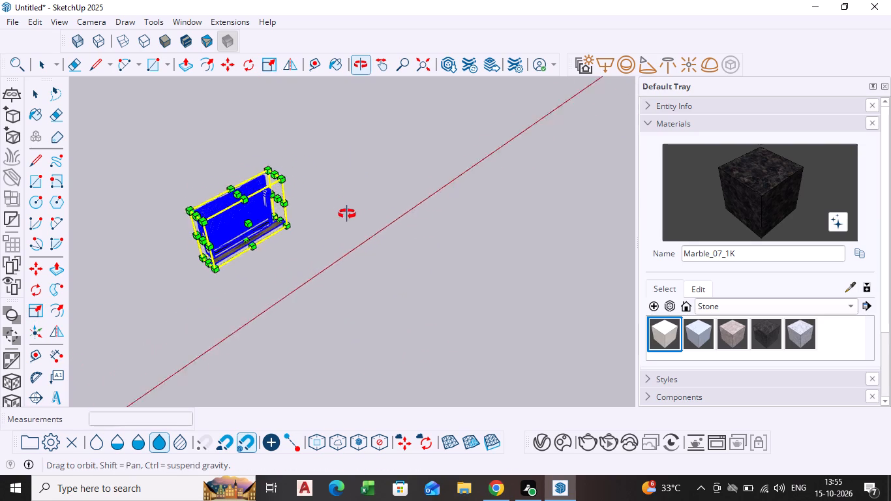
middle_click_drag(347, 214, 363, 205)
scroll(185, 273, "up", 14)
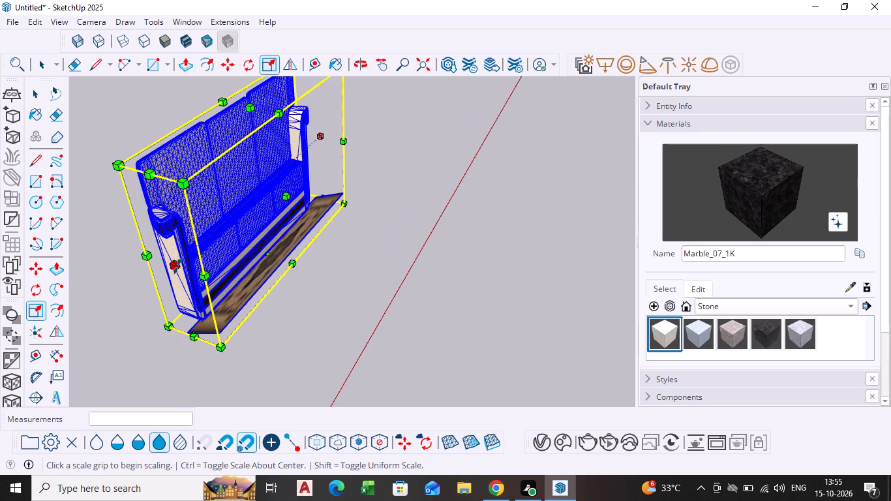
left_click(177, 266)
left_click(264, 226)
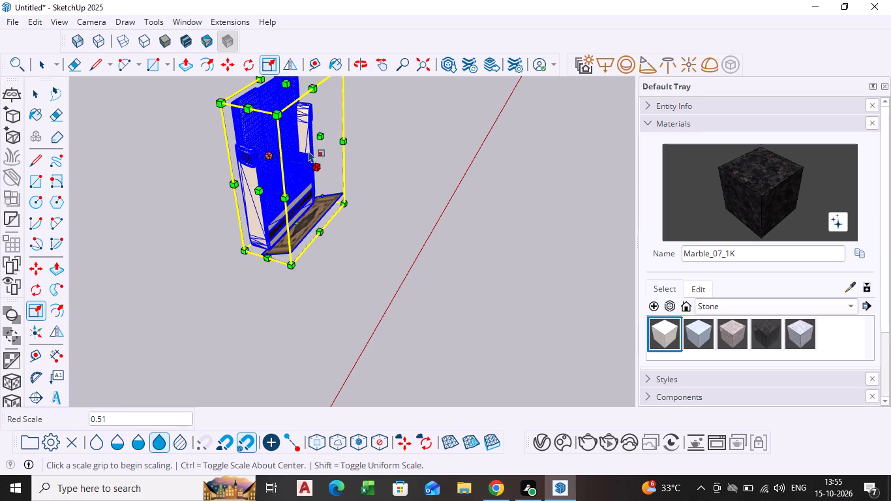
Reduce the sofa and rug's height by a blue scale of 0.43 and stretch their depth slightly along the green axis.
left_click(284, 84)
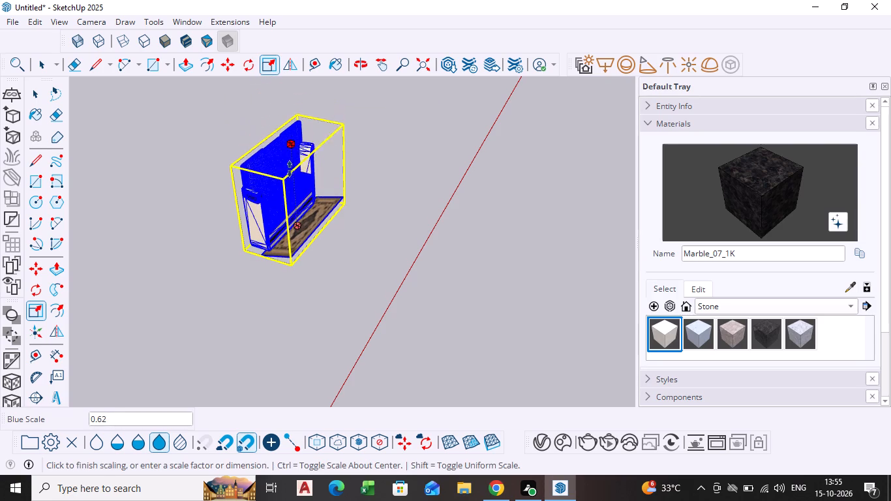
left_click(290, 172)
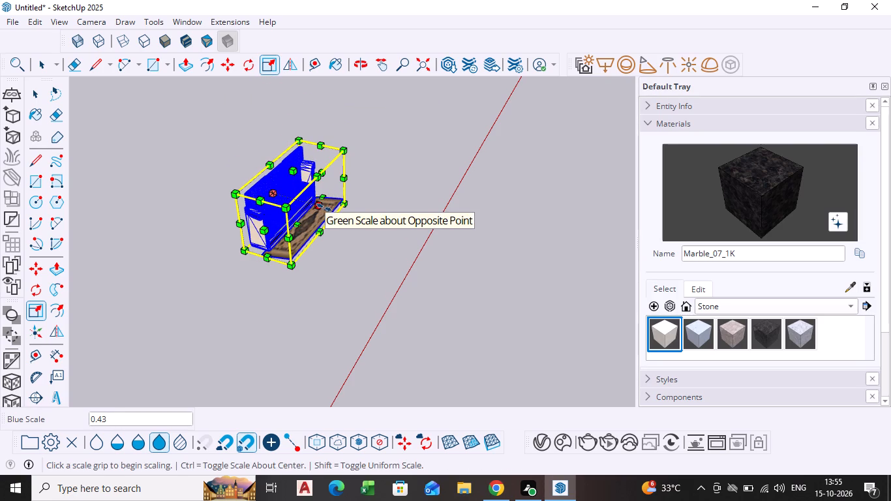
left_click(324, 207)
left_click(337, 209)
key("space")
left_click(412, 194)
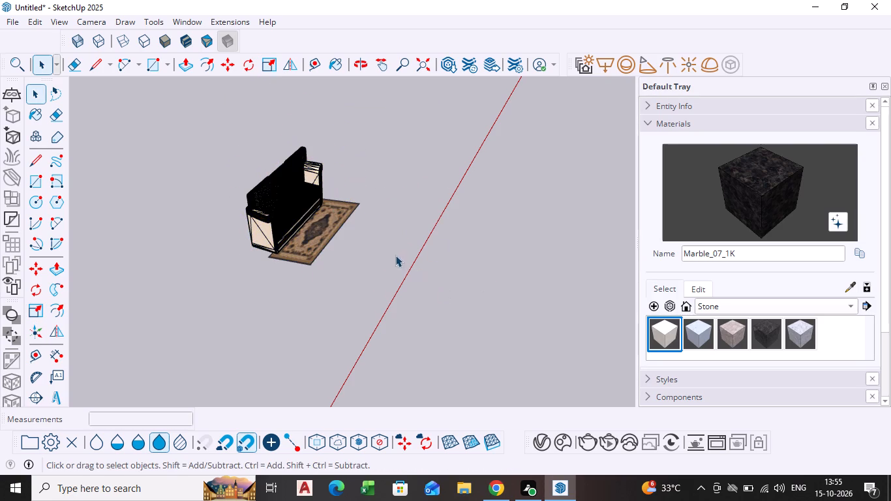
Select the sofa and rug again and shorten them further along the red axis.
middle_click_drag(391, 254, 285, 292)
scroll(299, 183, "up", 15)
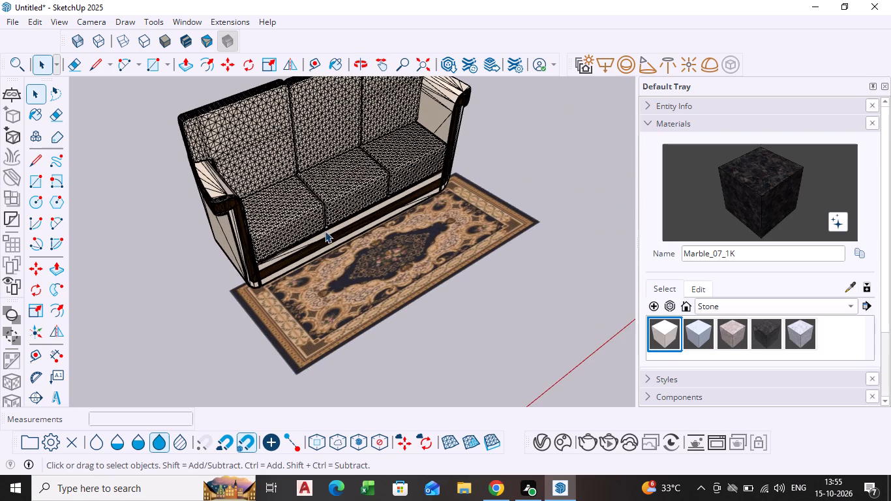
middle_click_drag(334, 277, 444, 249)
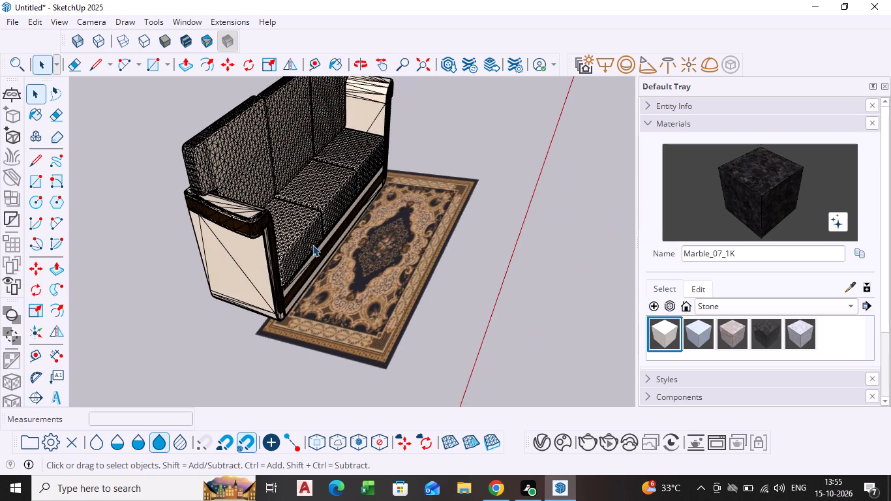
left_click(241, 257)
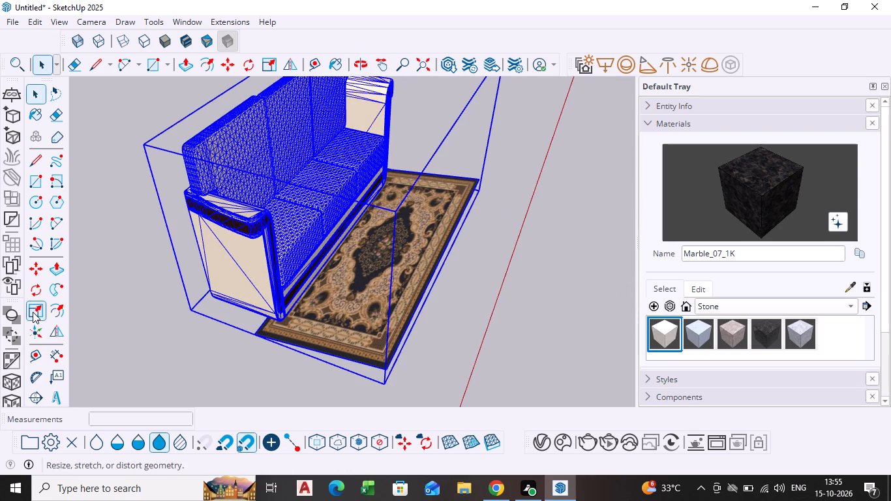
left_click(33, 312)
left_click(269, 271)
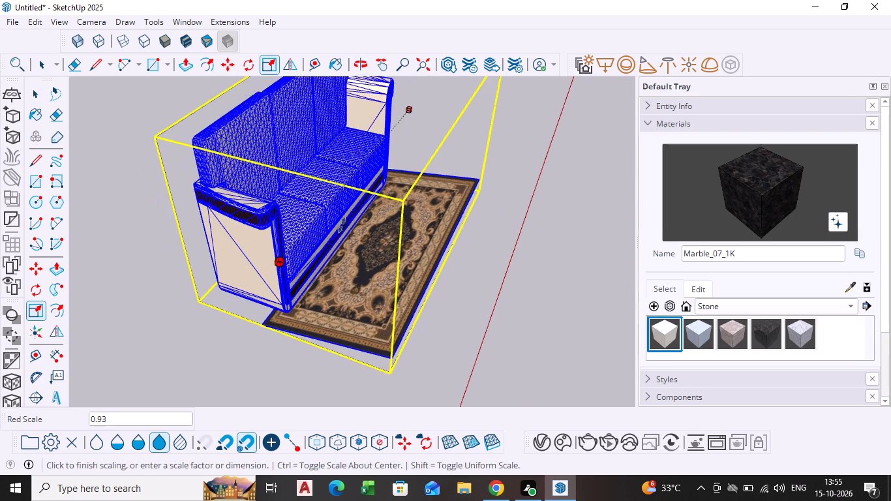
left_click(355, 210)
Readjust the sofa and rug's height by flattening them and restretching them with a green and blue scale of 1.00, 5.23.
scroll(357, 206, "down", 7)
middle_click_drag(348, 198, 316, 239)
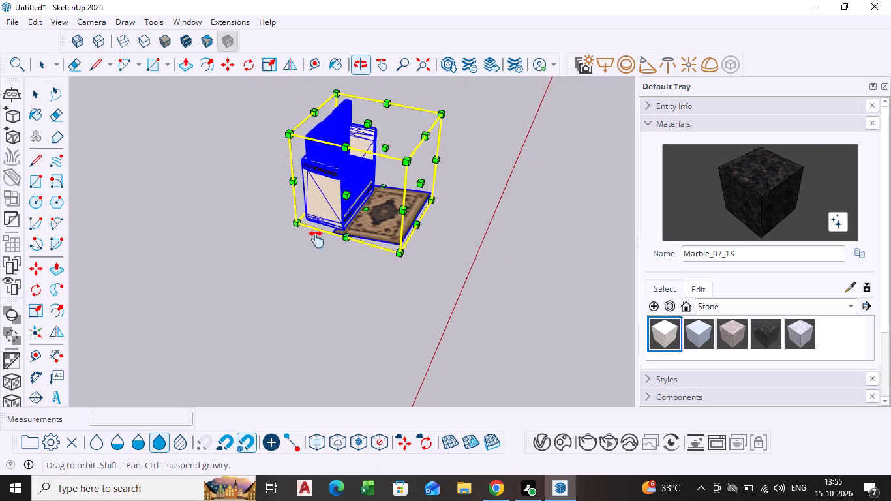
middle_click_drag(316, 239, 253, 294)
left_click(279, 218)
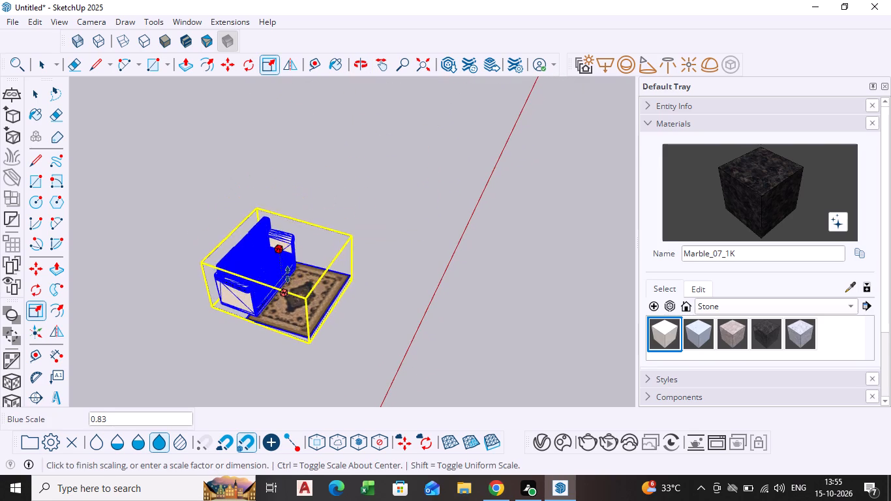
left_click(289, 283)
middle_click_drag(266, 292, 312, 225)
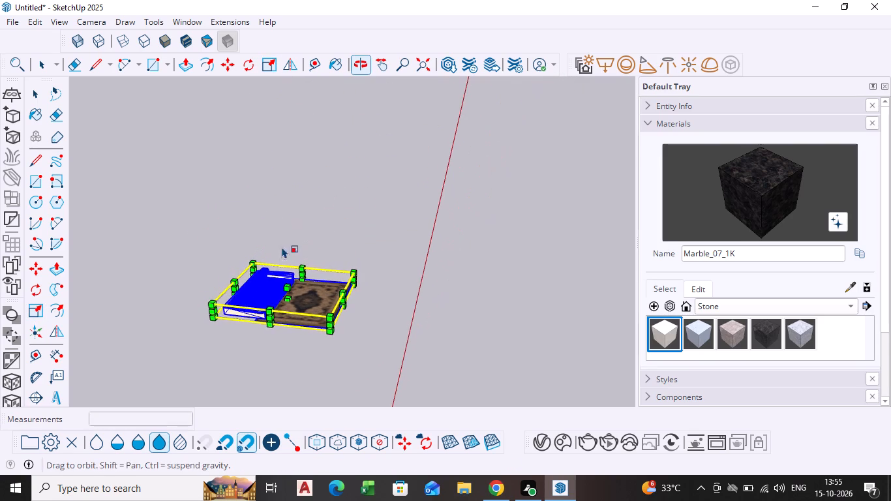
left_click(232, 279)
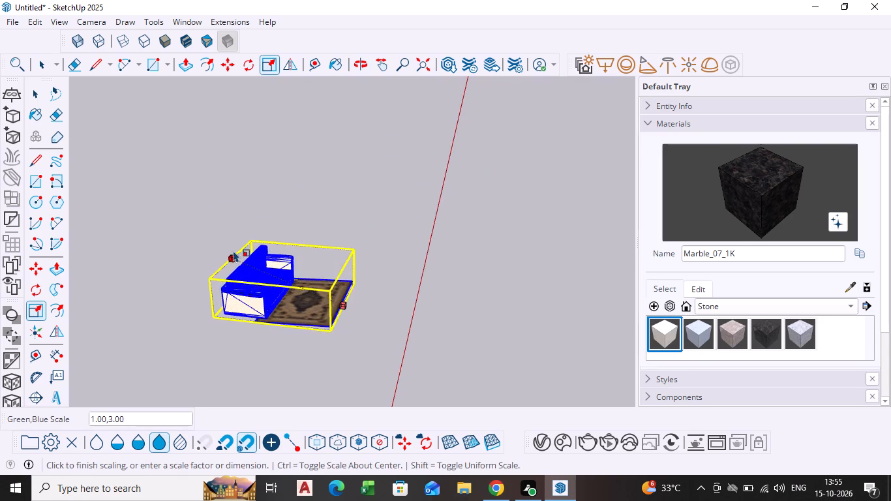
left_click(238, 232)
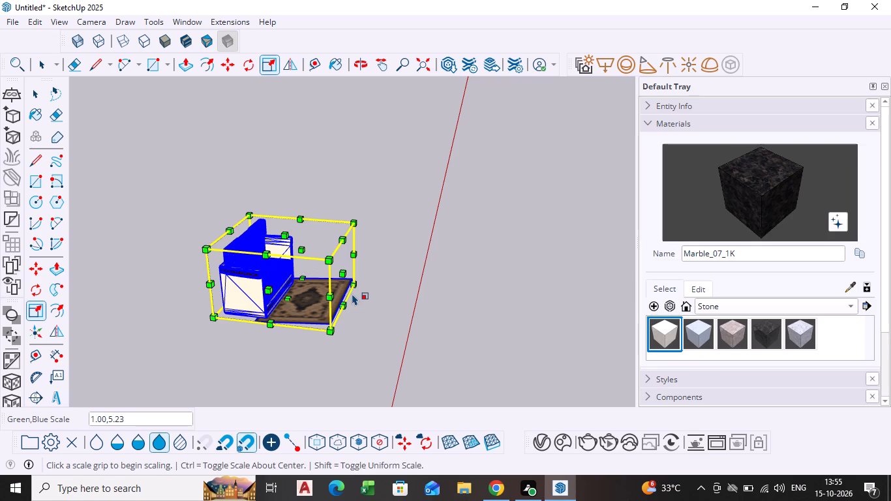
key("space")
left_click(396, 271)
Select the sofa and rug and move them about 1200' towards the house model near the origin.
scroll(357, 286, "down", 1)
middle_click_drag(356, 288, 138, 343)
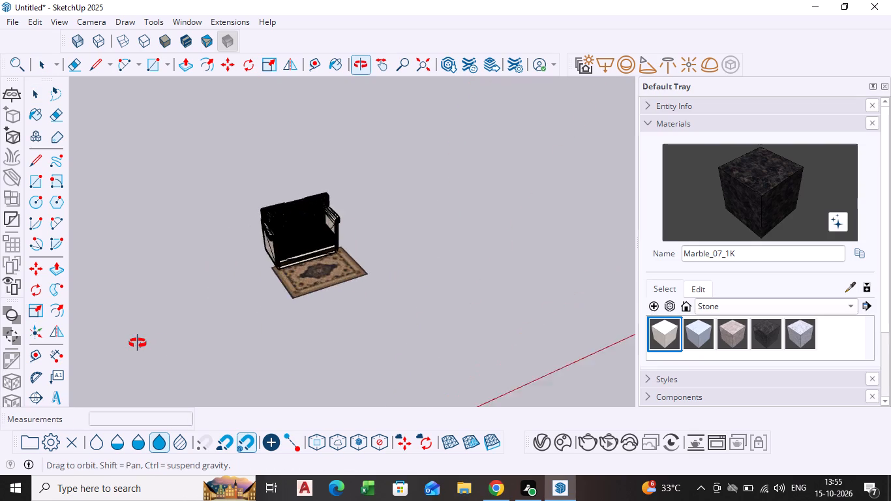
middle_click_drag(138, 343, 125, 345)
scroll(337, 240, "up", 15)
middle_click_drag(321, 283, 327, 280)
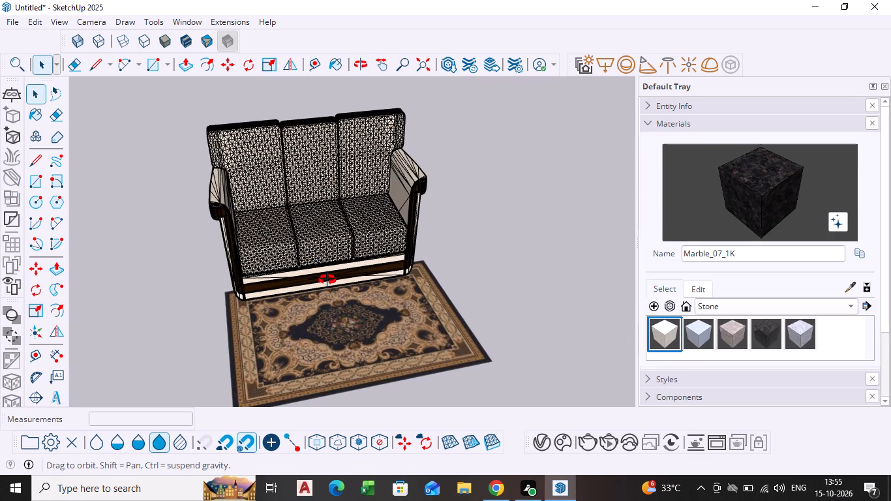
middle_click_drag(327, 280, 374, 251)
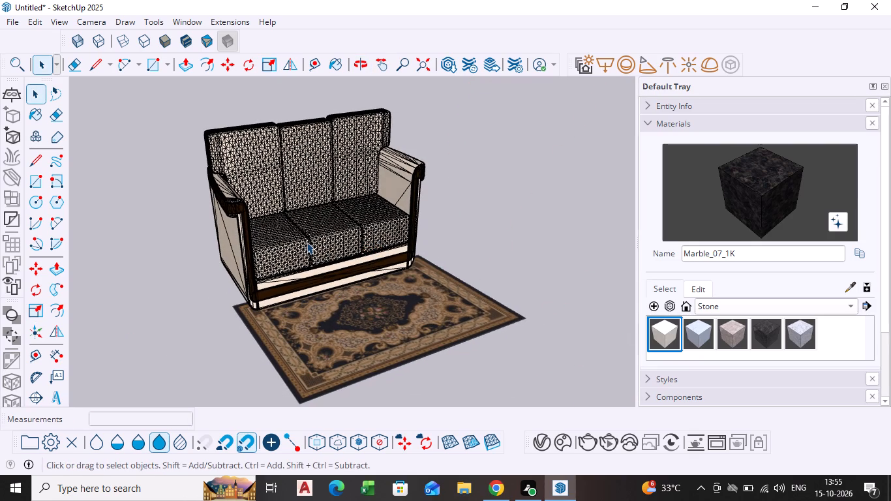
left_click(307, 242)
key("m")
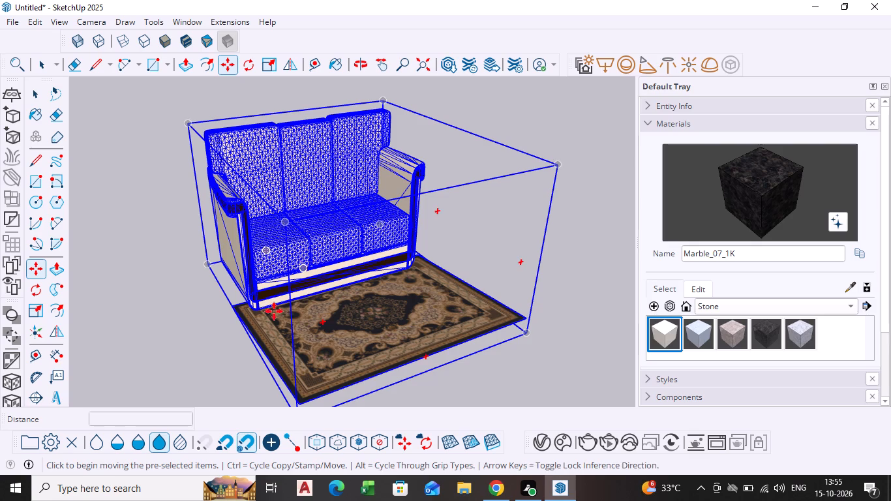
left_click(263, 305)
scroll(192, 318, "down", 14)
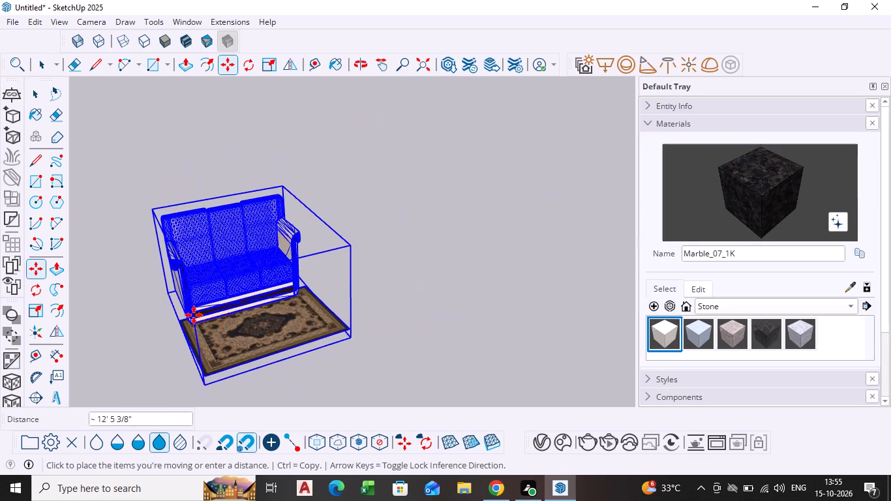
scroll(194, 315, "down", 20)
scroll(194, 315, "down", 2)
middle_click_drag(199, 309, 286, 271, "shift")
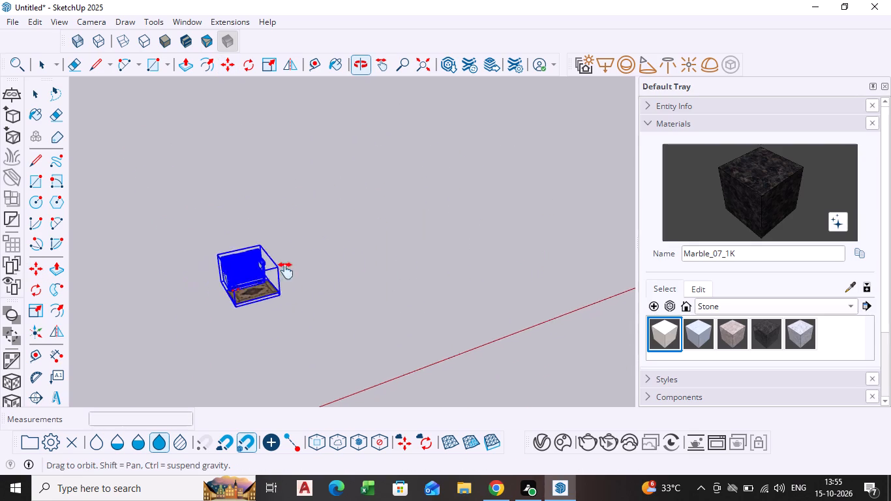
middle_click_drag(286, 271, 646, 201, "shift")
scroll(405, 243, "down", 5)
scroll(355, 217, "down", 4)
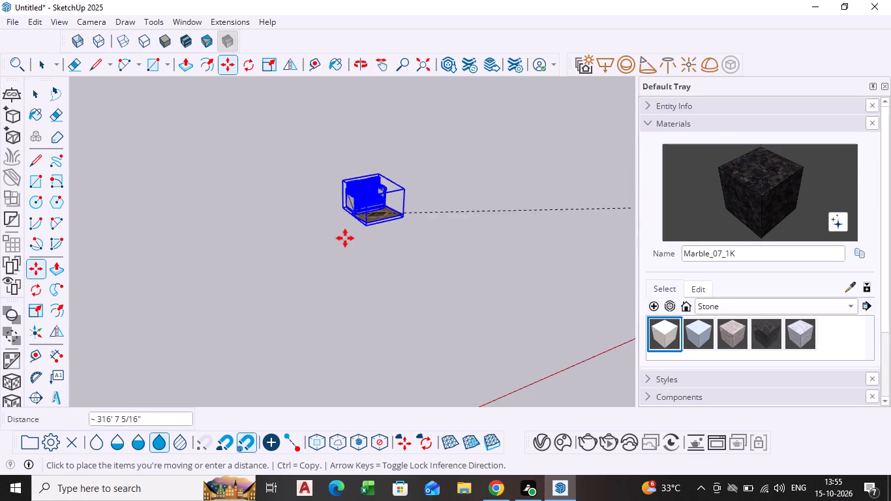
scroll(345, 238, "down", 4)
left_click(421, 71)
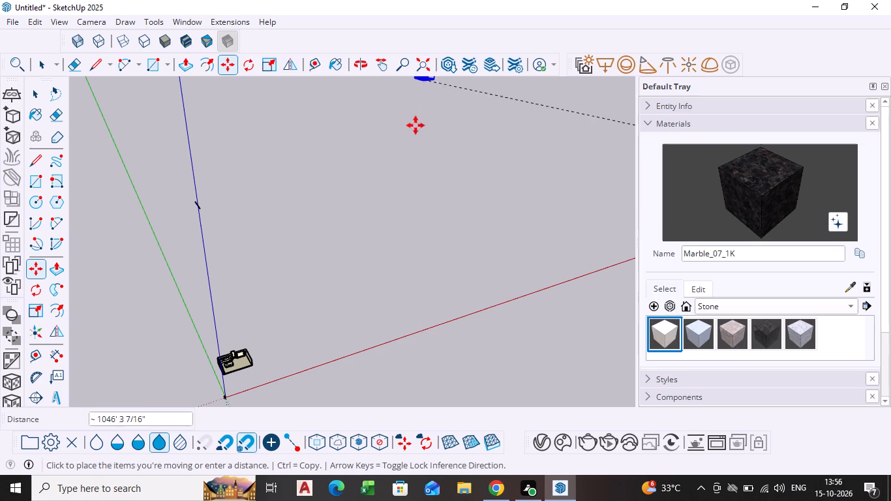
scroll(245, 384, "up", 12)
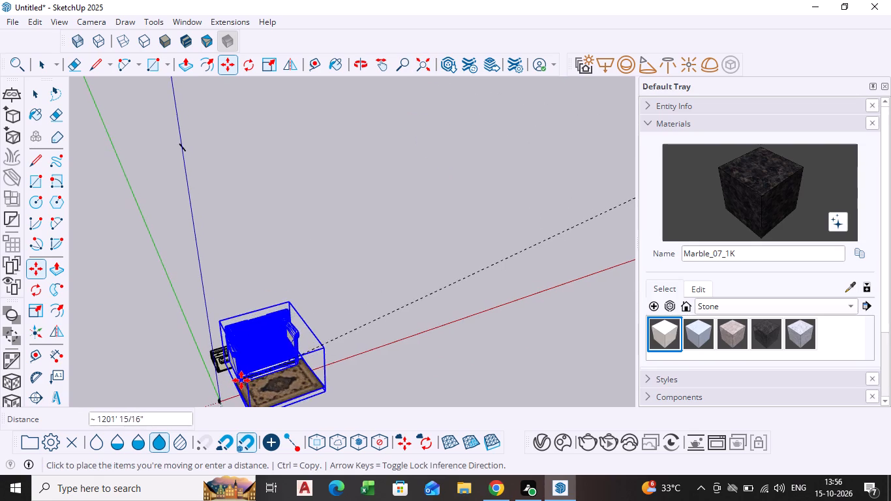
scroll(241, 380, "up", 20)
scroll(241, 380, "up", 12)
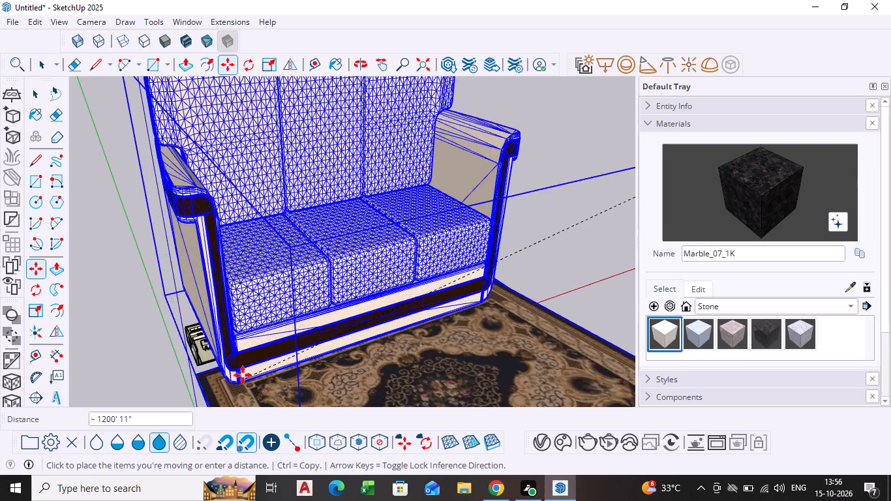
left_click(308, 282)
Nudge the sofa and rug by about 6' 10" towards the house model.
scroll(262, 300, "up", 5)
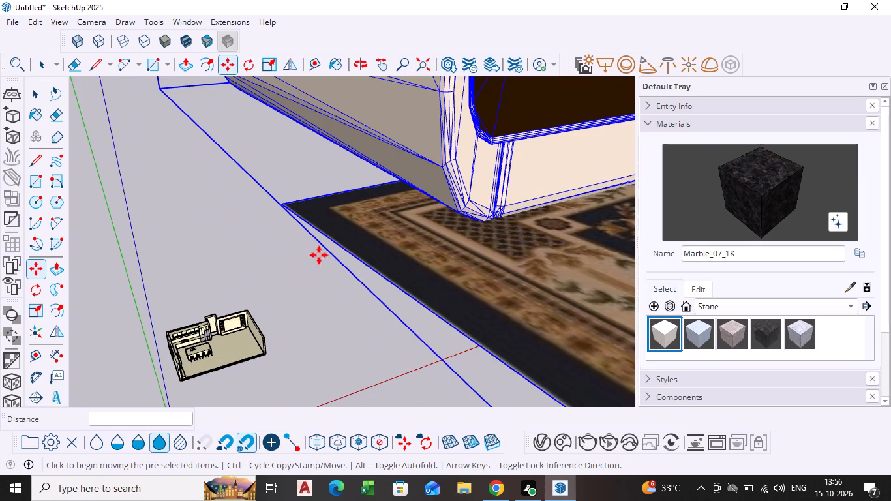
left_click(404, 208)
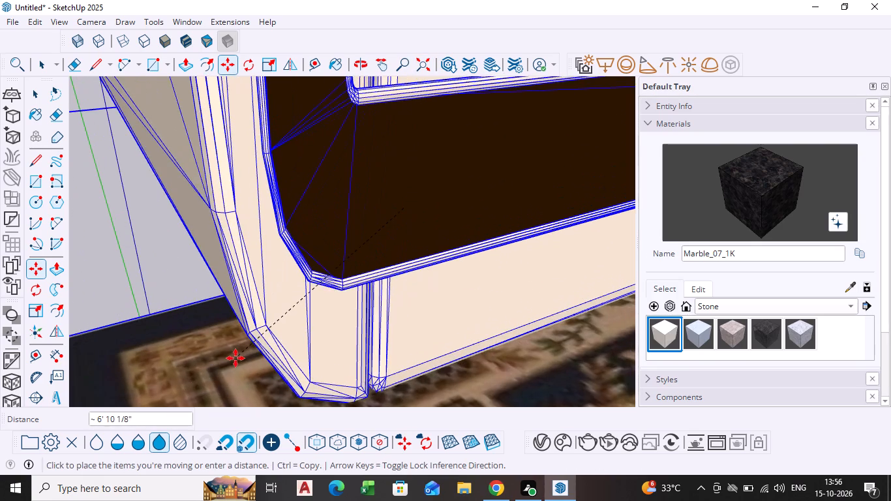
left_click(235, 358)
Shift the sofa and rug about 18' closer to the house model.
scroll(217, 348, "down", 7)
middle_click_drag(217, 348, 485, 243)
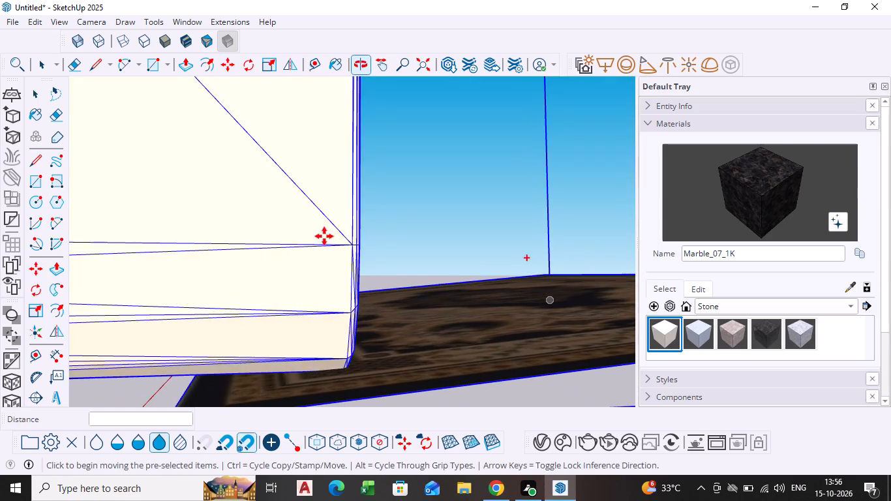
scroll(324, 236, "down", 19)
scroll(241, 294, "down", 7)
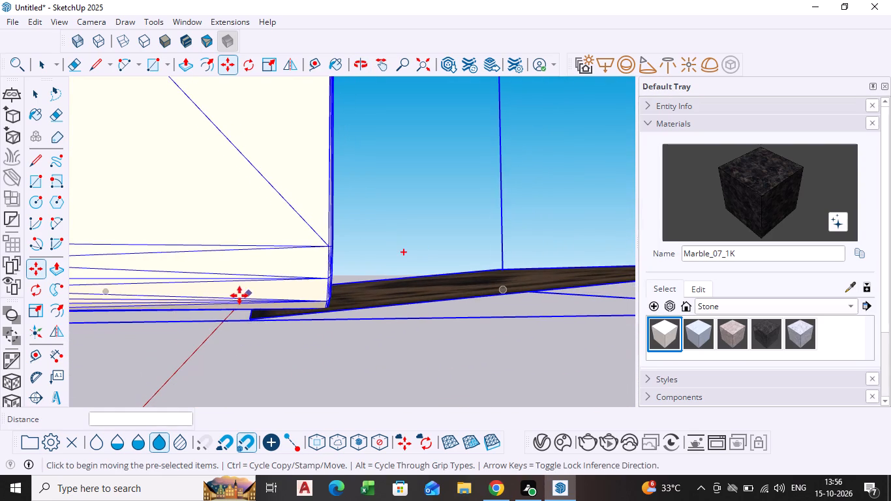
scroll(239, 296, "down", 2)
left_click(424, 65)
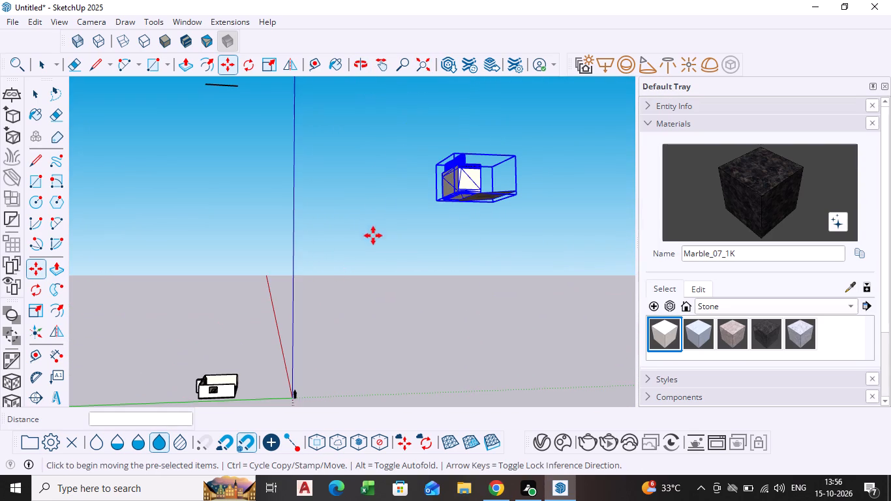
scroll(237, 387, "up", 11)
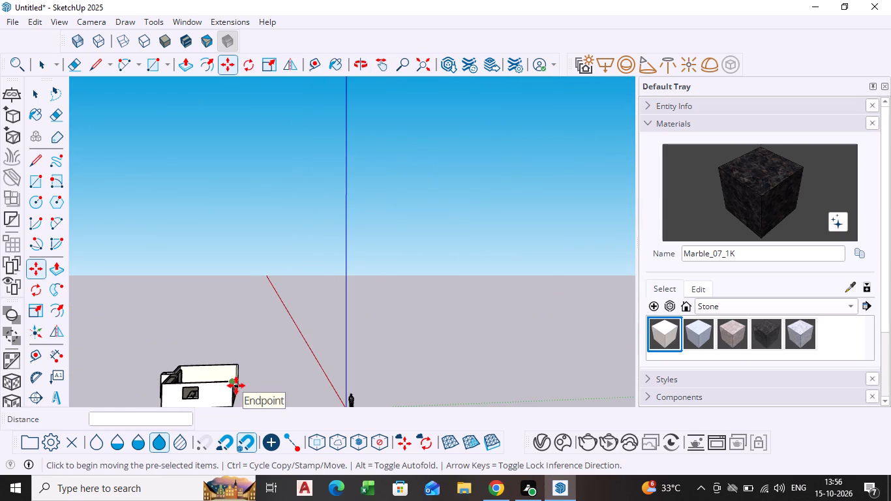
middle_click_drag(235, 384, 233, 287, "shift")
middle_click_drag(240, 292, 205, 326)
scroll(235, 271, "up", 9)
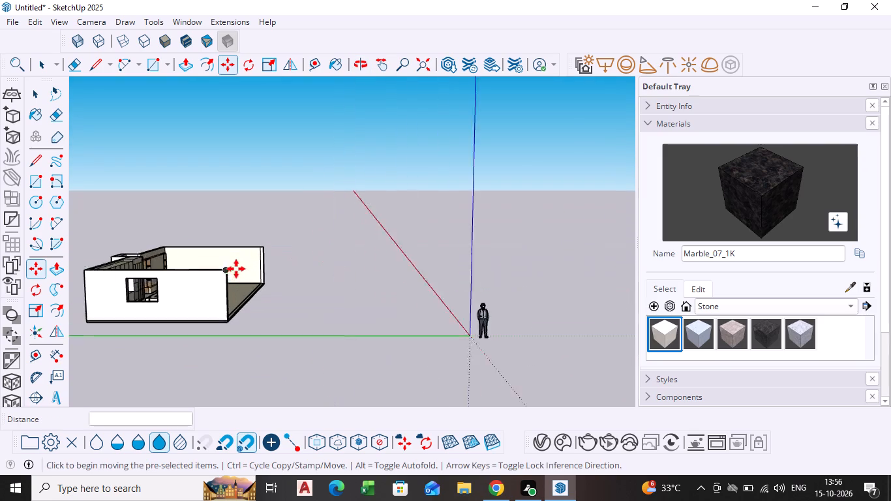
scroll(236, 269, "up", 1)
scroll(390, 228, "down", 4)
middle_click_drag(368, 240, 219, 277, "shift")
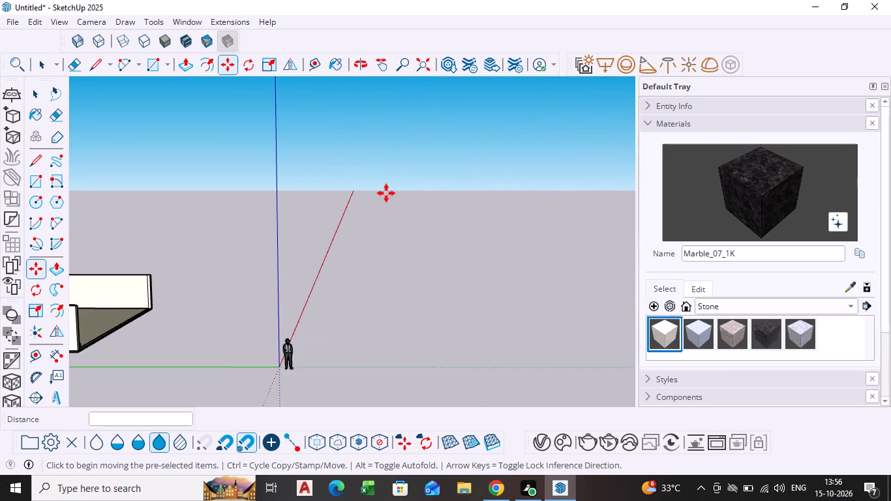
scroll(387, 192, "down", 5)
scroll(465, 177, "down", 4)
scroll(520, 161, "down", 6)
middle_click_drag(514, 165, 294, 275, "shift")
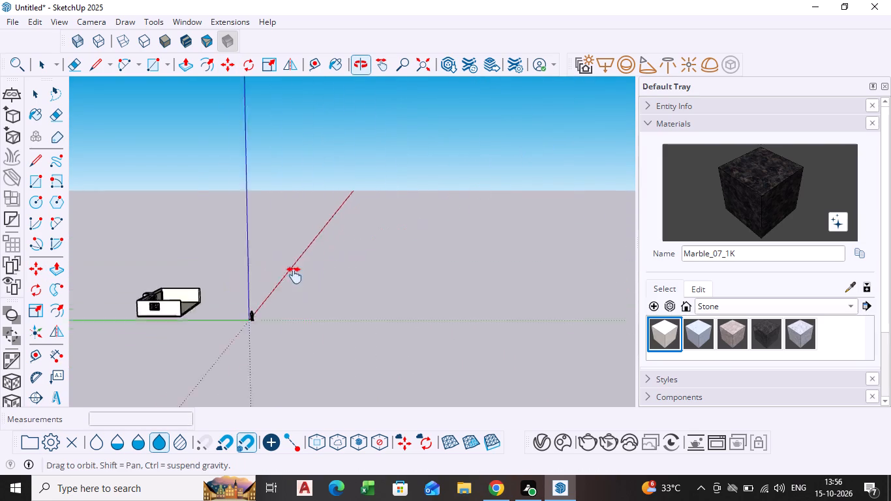
middle_click_drag(294, 275, 200, 326, "shift")
left_click_drag(311, 123, 293, 149)
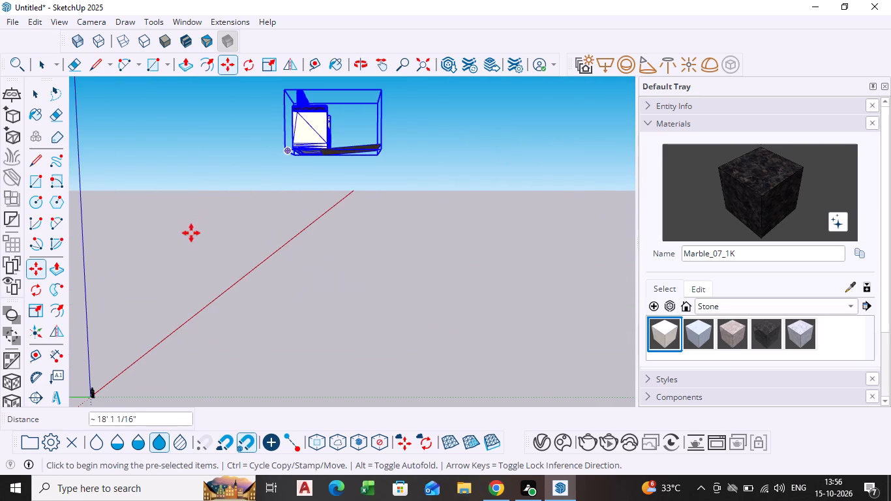
Move the sofa and rug about 243' down beside the open living room end of the house model.
scroll(174, 260, "down", 9)
middle_click_drag(177, 284, 285, 256)
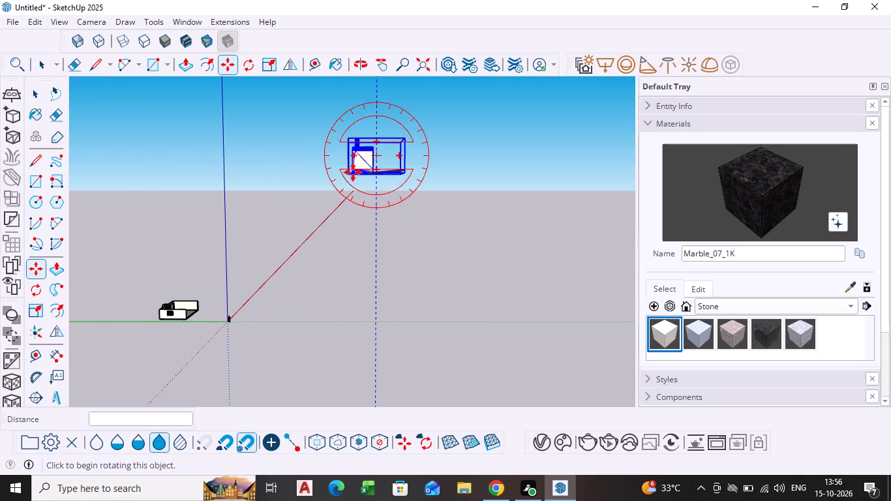
left_click_drag(352, 172, 346, 179)
scroll(200, 318, "up", 2)
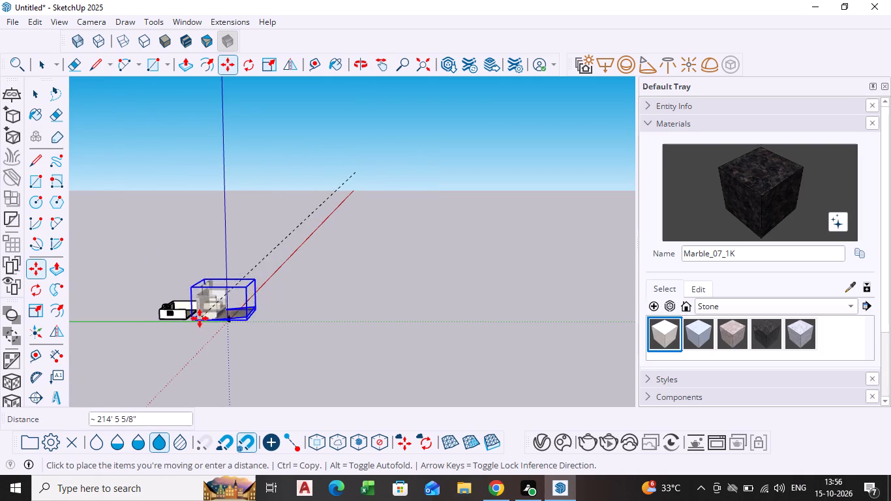
scroll(200, 318, "up", 14)
scroll(189, 311, "up", 17)
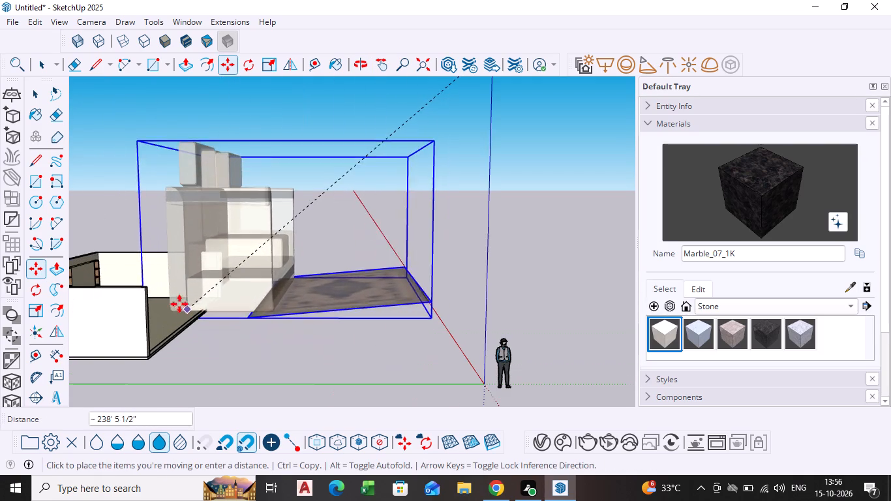
middle_click_drag(168, 300, 109, 366)
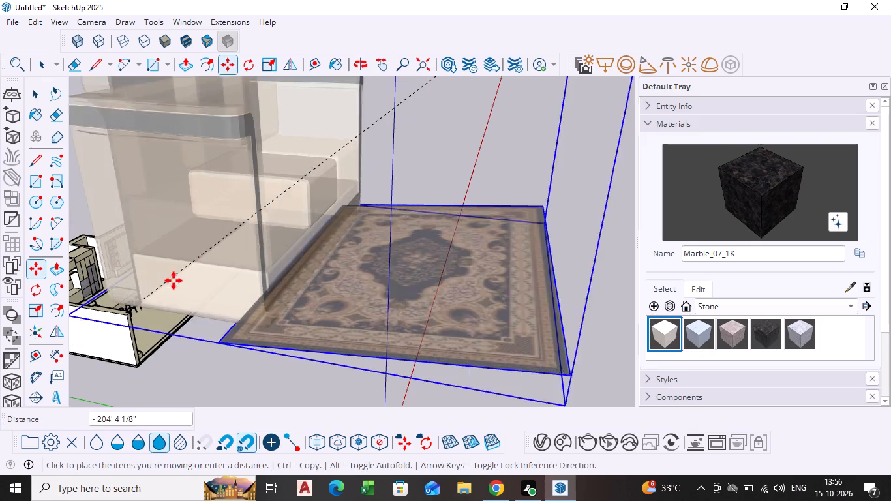
middle_click_drag(172, 281, 135, 340)
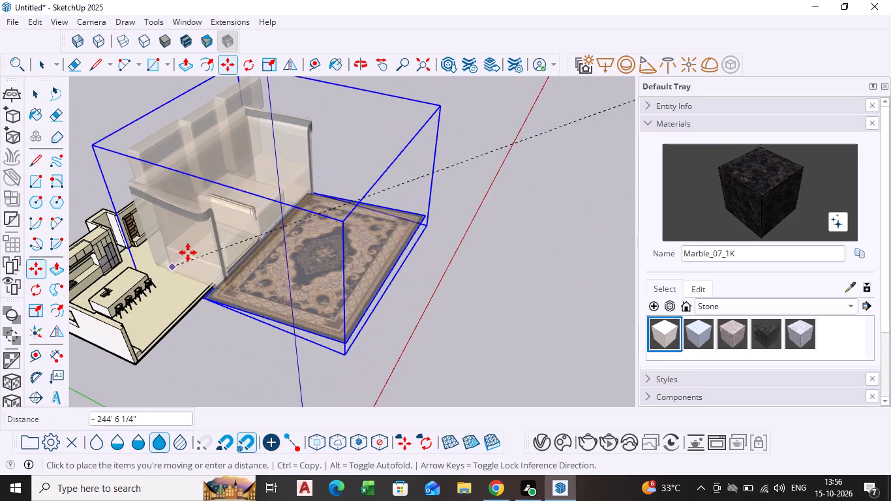
left_click(181, 268)
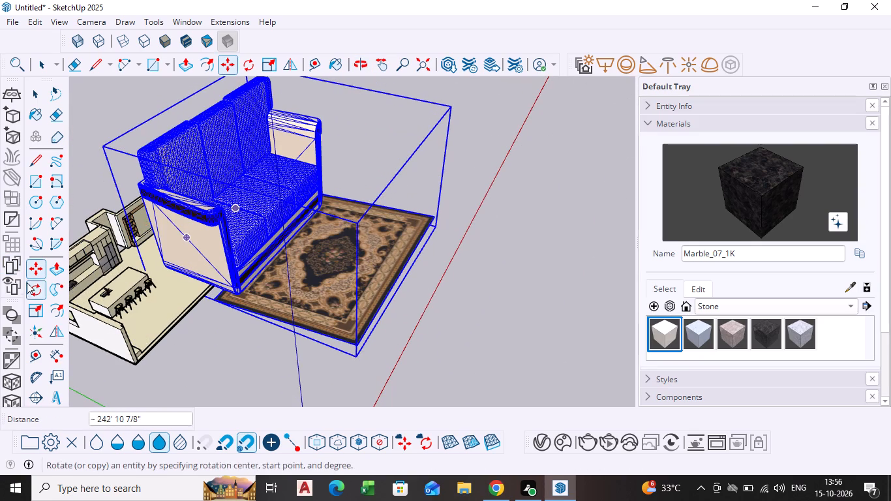
Scale the sofa and rug to about 0.47 along the green axis and about 0.89 along the red axis.
left_click(32, 309)
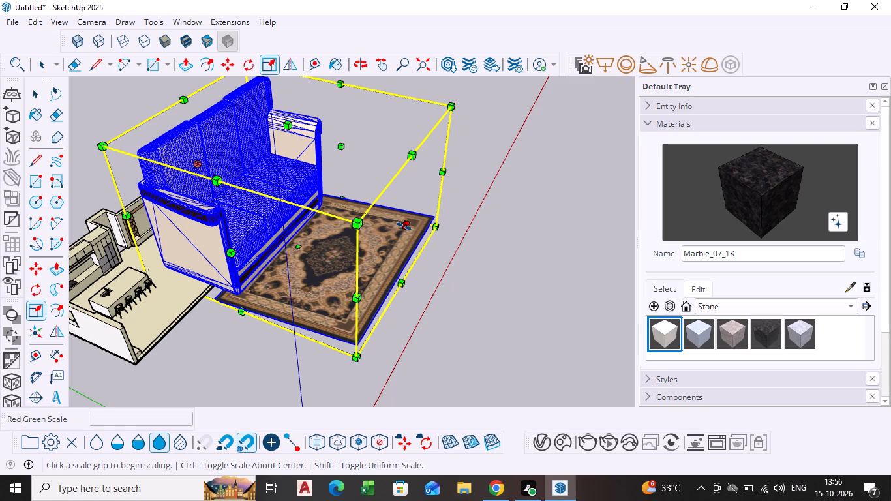
left_click(404, 226)
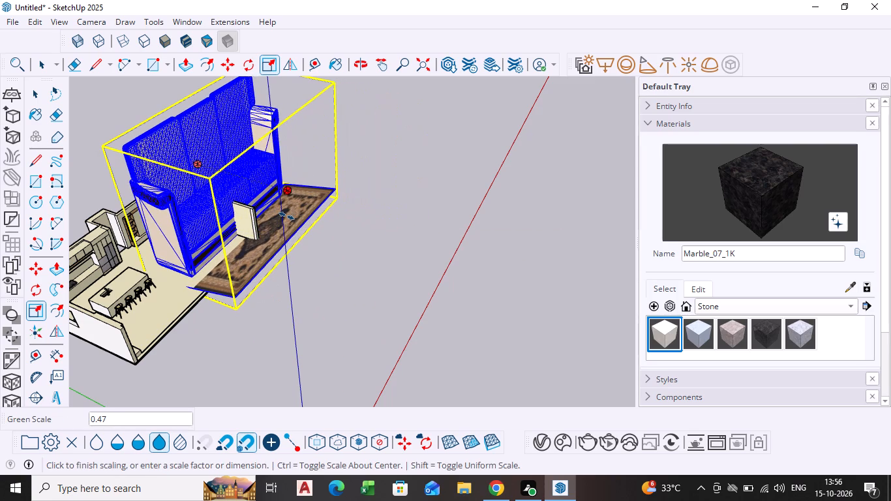
left_click(286, 216)
left_click(166, 230)
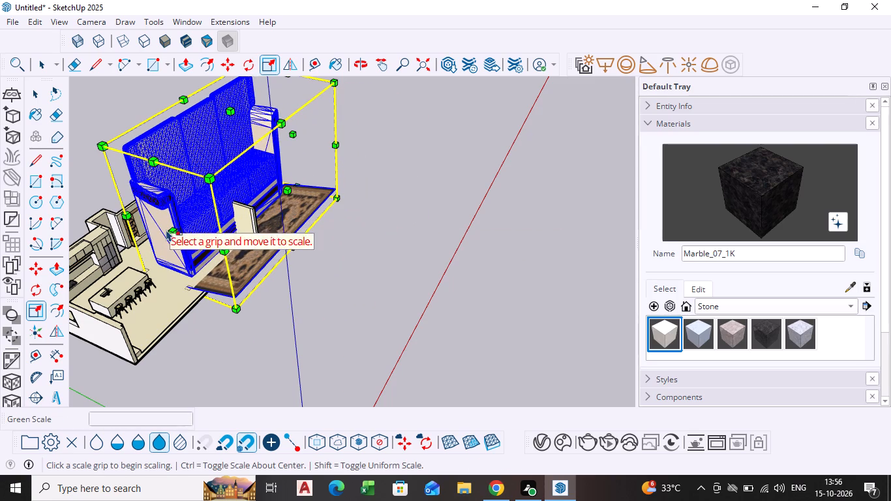
left_click(172, 230)
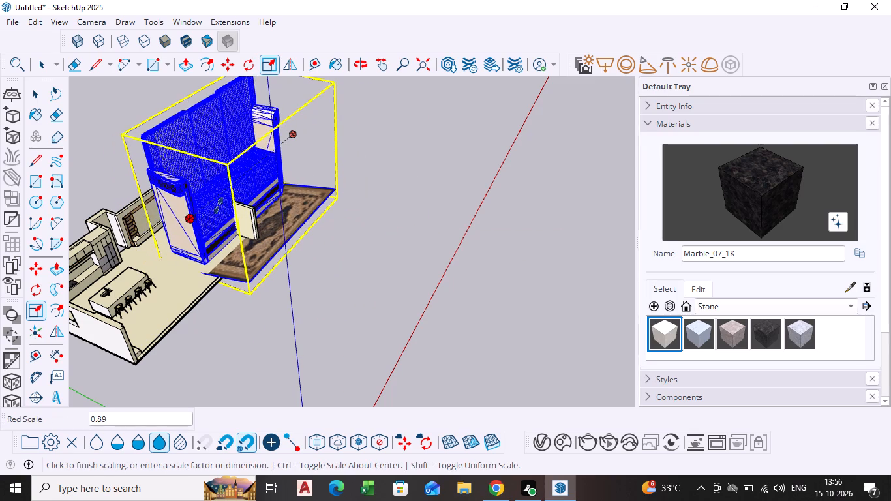
left_click(222, 203)
Reduce the height of the sofa and rug by scaling them along the blue axis.
middle_click_drag(281, 189, 260, 244)
scroll(279, 198, "down", 2)
middle_click_drag(276, 202, 247, 296, "shift")
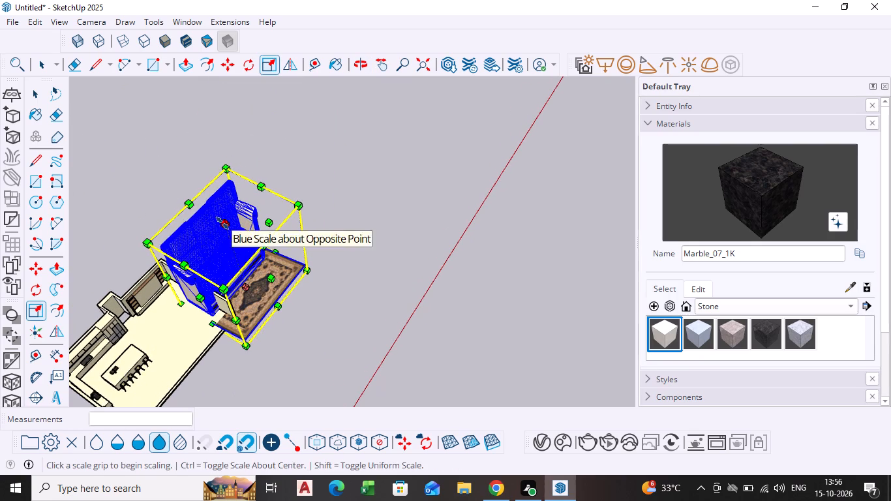
left_click(222, 223)
left_click(235, 256)
Reduce the height of the sofa and rug slightly by scaling them along the blue axis.
middle_click_drag(242, 264, 108, 209)
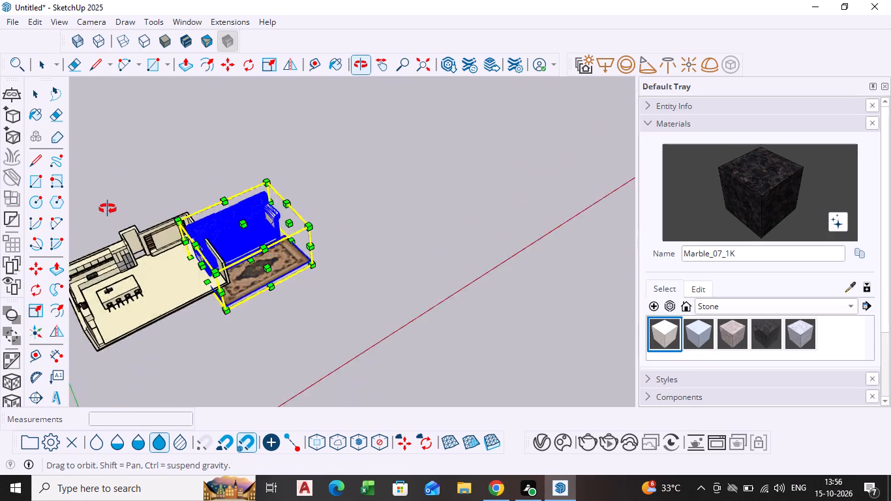
middle_click_drag(108, 209, 99, 209)
scroll(318, 268, "up", 10)
middle_click_drag(201, 220, 207, 230)
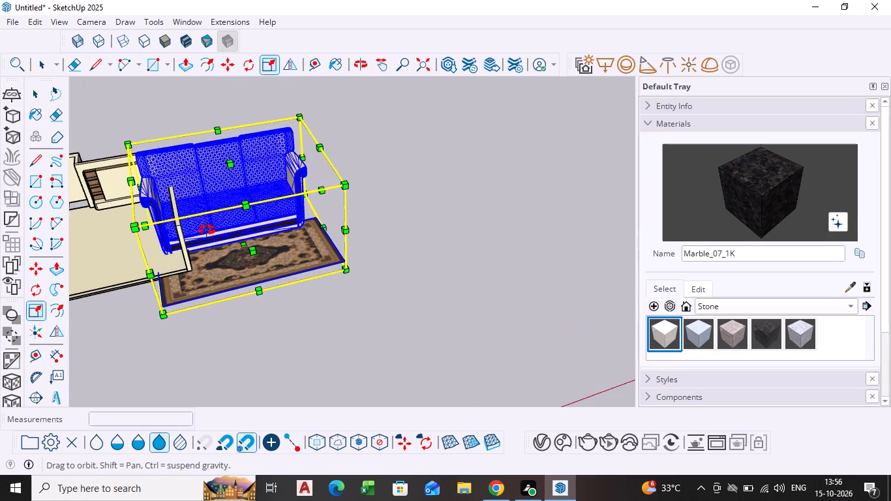
middle_click_drag(207, 230, 300, 256)
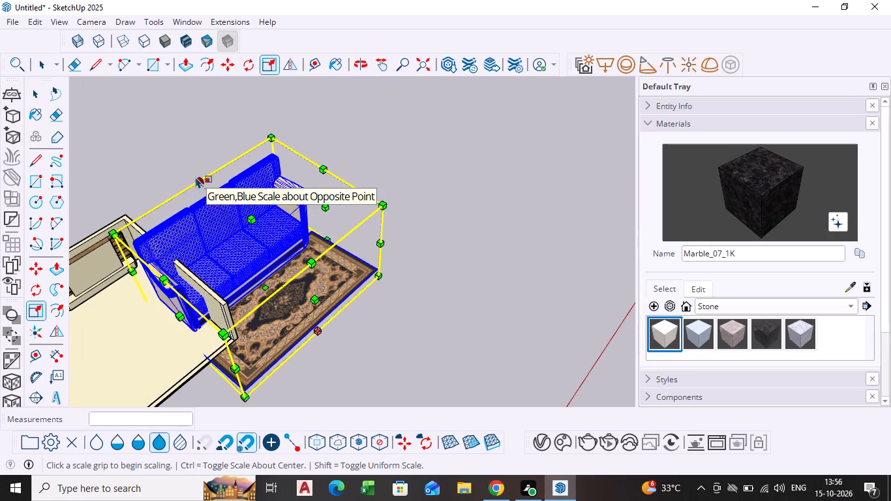
left_click(249, 220)
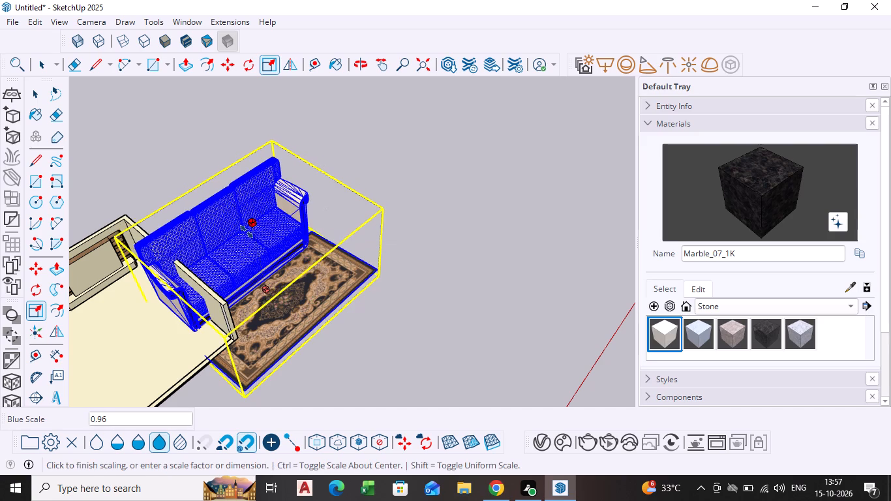
left_click(247, 232)
Scale the sofa and rug to about 0.84 along the red axis from the side nearest the house model.
middle_click_drag(194, 275, 265, 217)
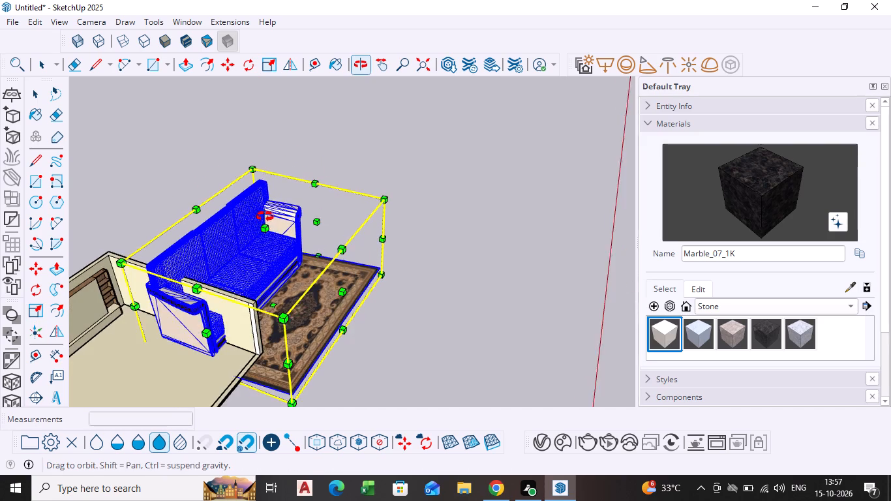
middle_click_drag(265, 217, 267, 217)
left_click(210, 329)
left_click(235, 307)
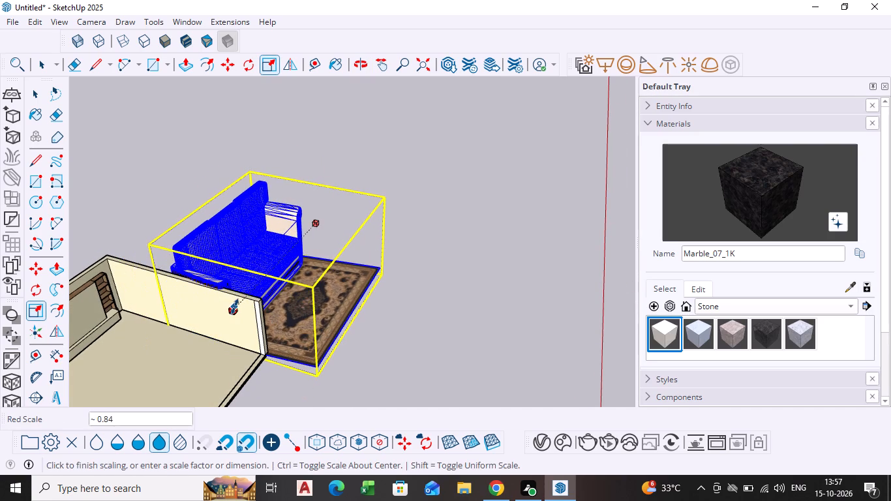
Shorten the sofa and rug along the red axis from the side farthest from the house model.
scroll(431, 258, "down", 1)
middle_click_drag(430, 258, 232, 329)
middle_click_drag(456, 219, 437, 228)
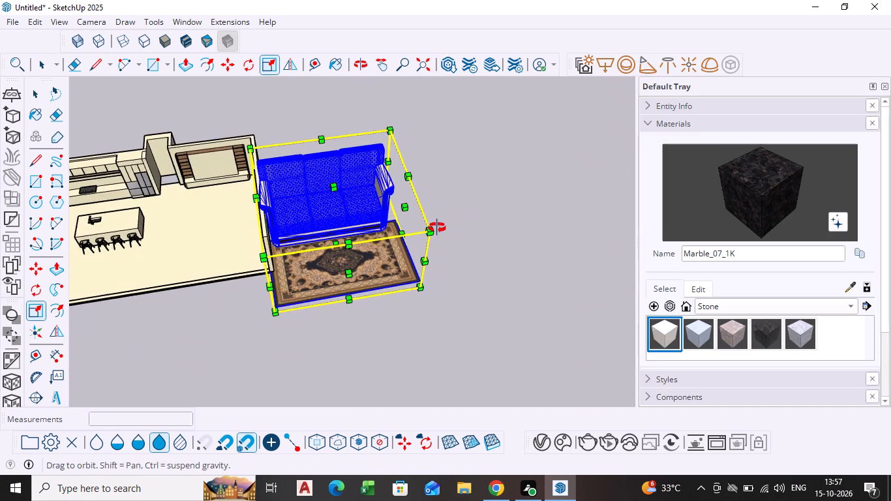
middle_click_drag(437, 228, 279, 277)
scroll(279, 276, "up", 4)
left_click(277, 249)
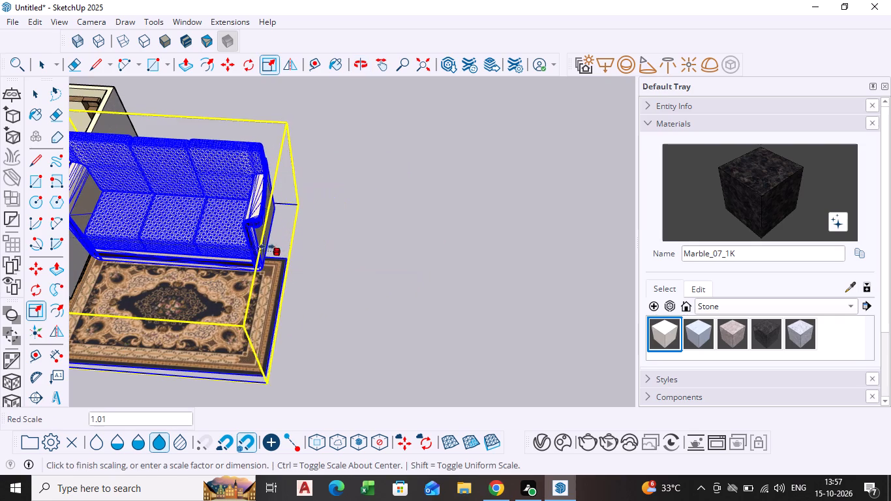
left_click(241, 241)
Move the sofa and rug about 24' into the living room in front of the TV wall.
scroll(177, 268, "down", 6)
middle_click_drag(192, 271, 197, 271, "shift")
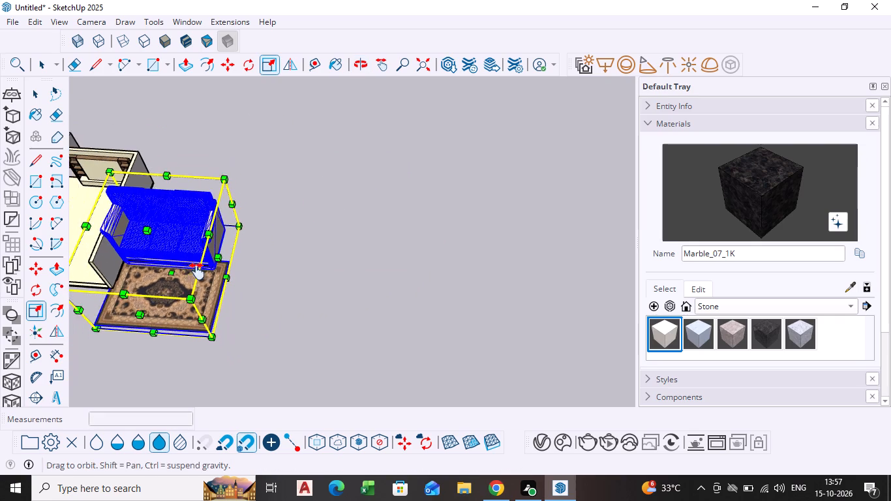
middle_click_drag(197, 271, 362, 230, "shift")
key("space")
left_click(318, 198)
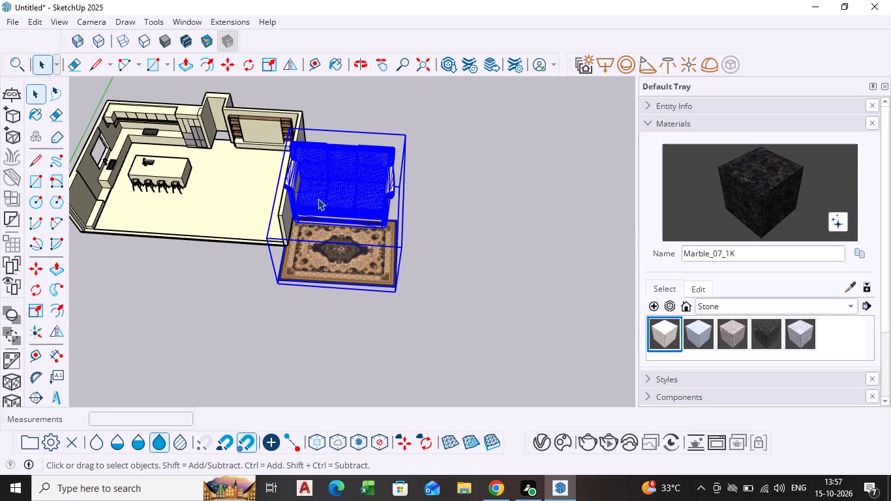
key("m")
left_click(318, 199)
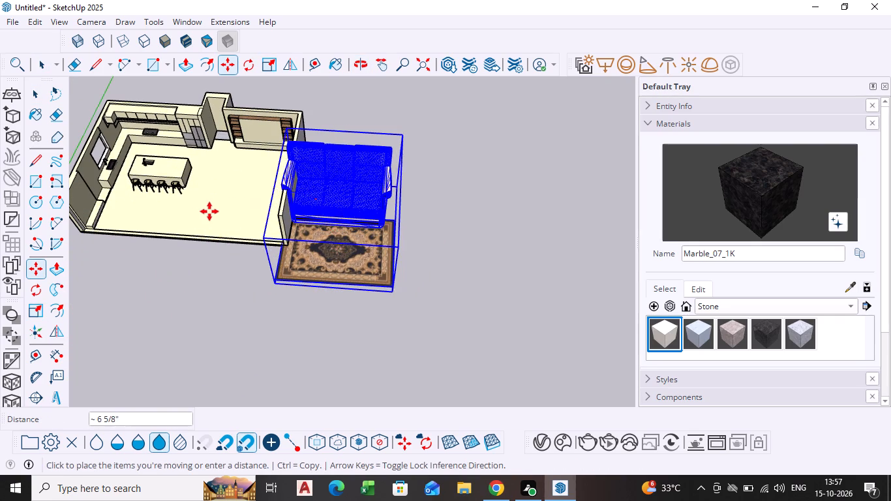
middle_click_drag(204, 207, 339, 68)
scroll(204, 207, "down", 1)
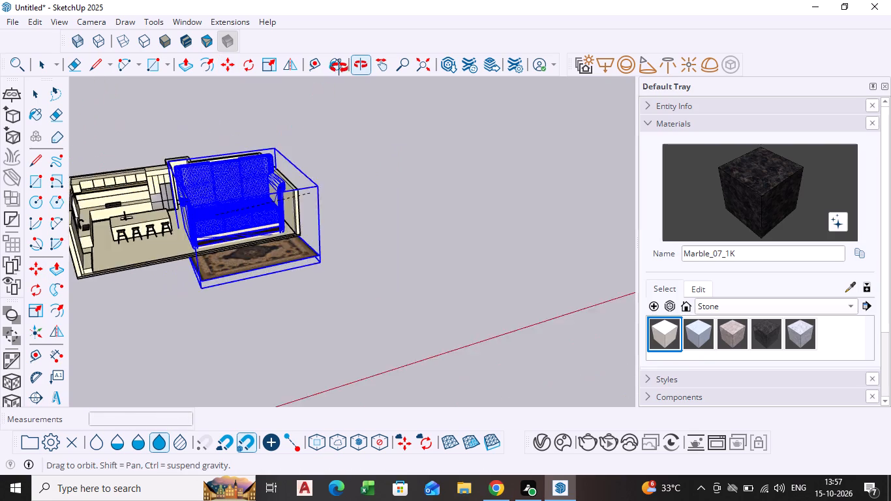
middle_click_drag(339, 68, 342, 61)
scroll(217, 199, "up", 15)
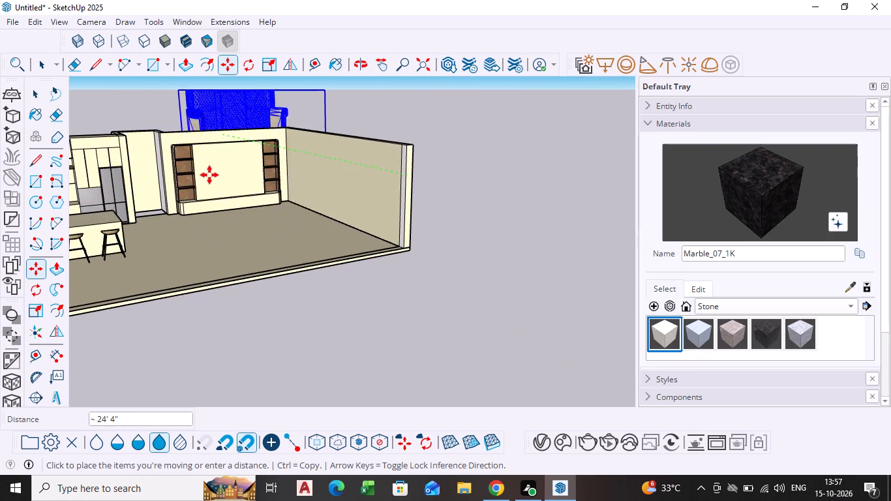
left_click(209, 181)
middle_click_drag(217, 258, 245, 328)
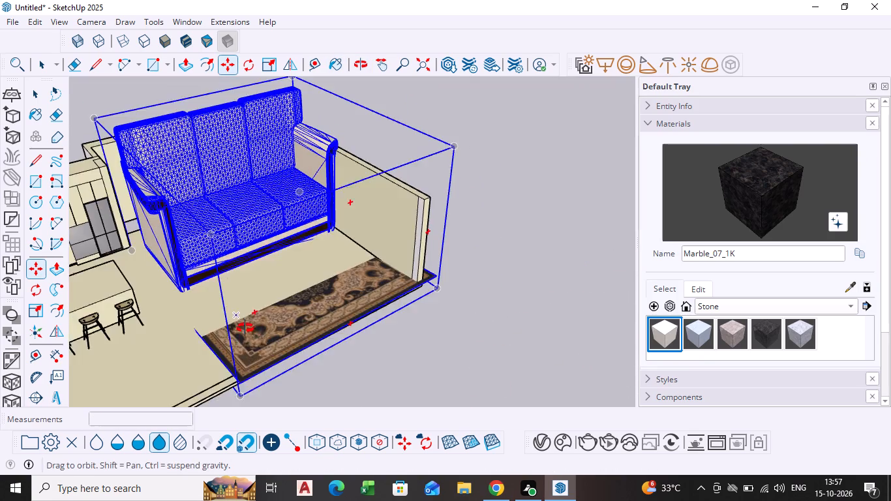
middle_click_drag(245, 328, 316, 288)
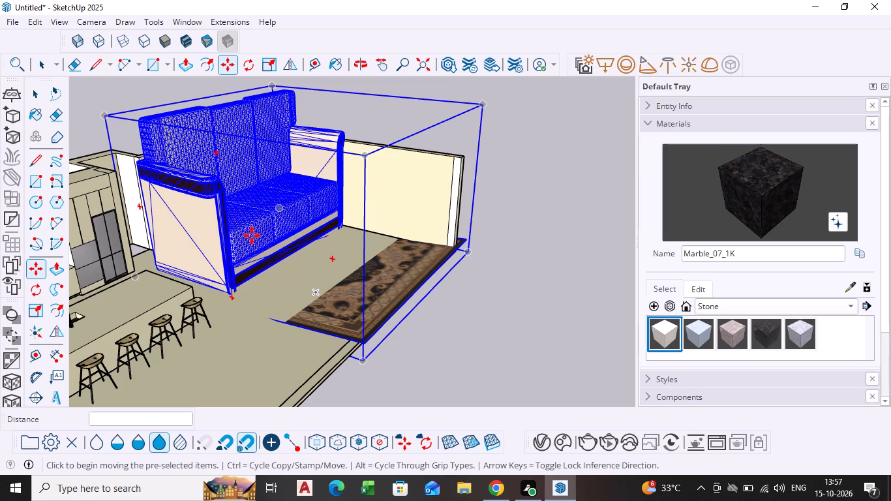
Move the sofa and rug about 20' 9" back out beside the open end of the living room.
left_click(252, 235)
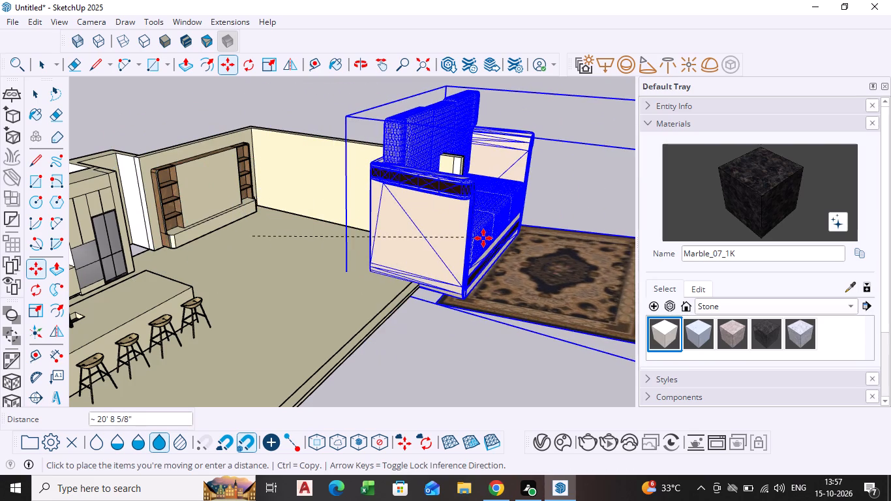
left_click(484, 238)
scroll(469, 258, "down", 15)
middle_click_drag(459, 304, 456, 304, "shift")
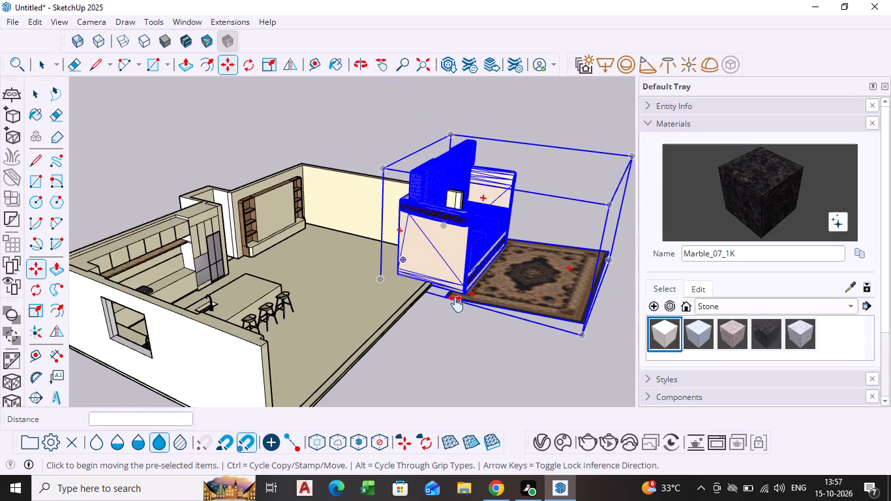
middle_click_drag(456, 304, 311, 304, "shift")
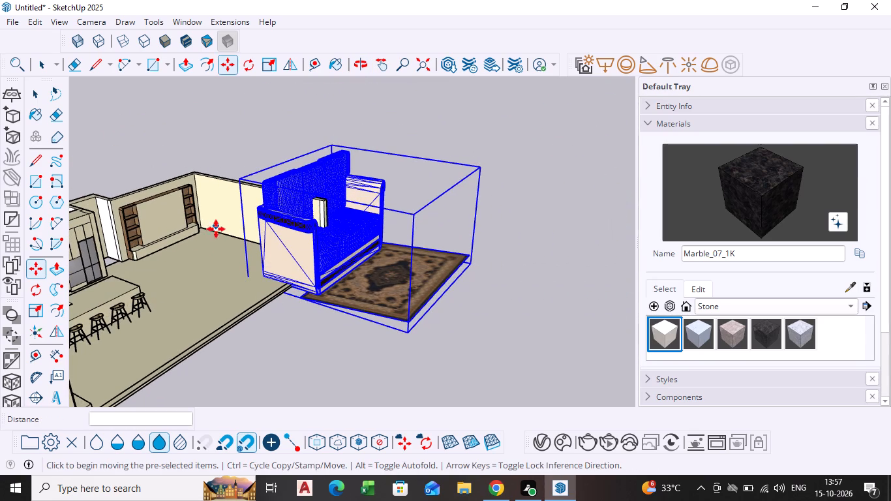
Lower the sofa and rug by scaling them with the combined green and blue axis grip.
left_click(40, 305)
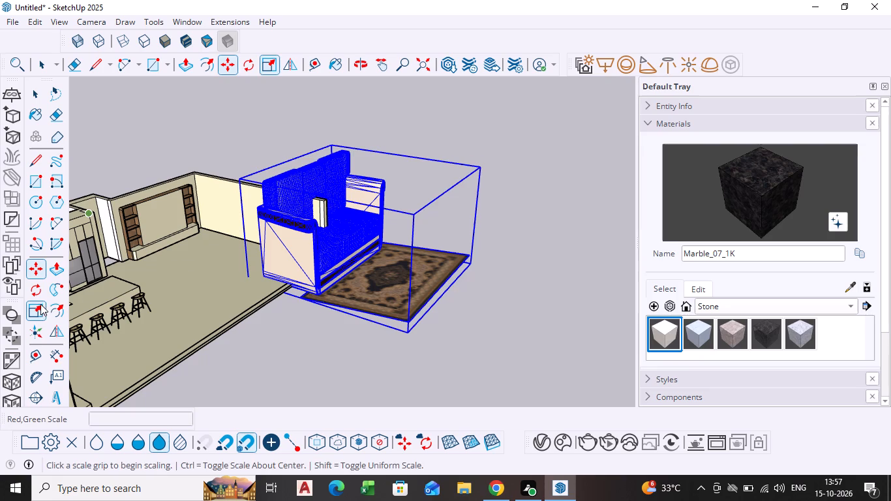
left_click(290, 159)
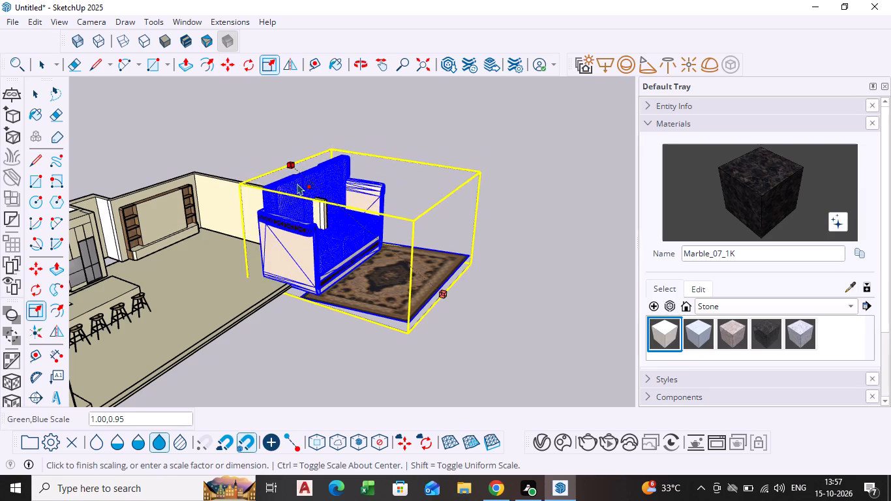
left_click(297, 183)
Scale the sofa and rug to about 0.78 along the green axis and shorten them along the red axis.
left_click(449, 255)
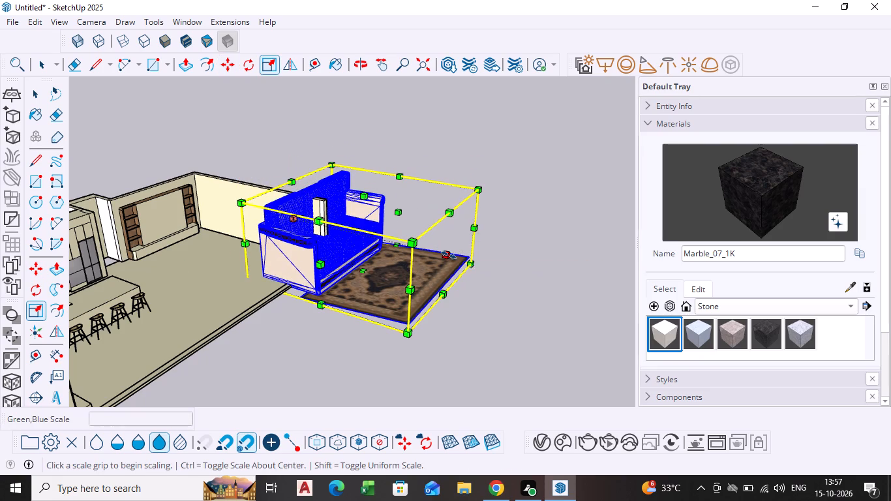
left_click(408, 245)
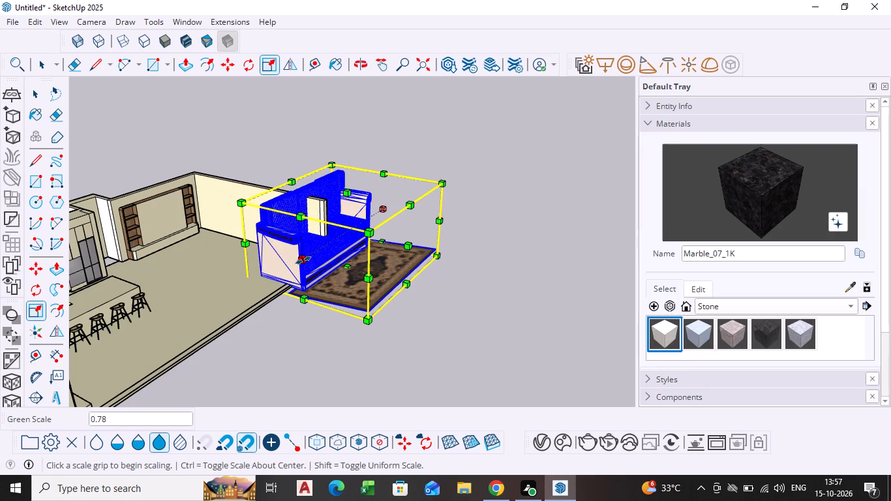
left_click(303, 260)
left_click(329, 250)
Scale the sofa and rug to about 0.66 along the green axis from the rug side.
middle_click_drag(417, 220, 331, 266)
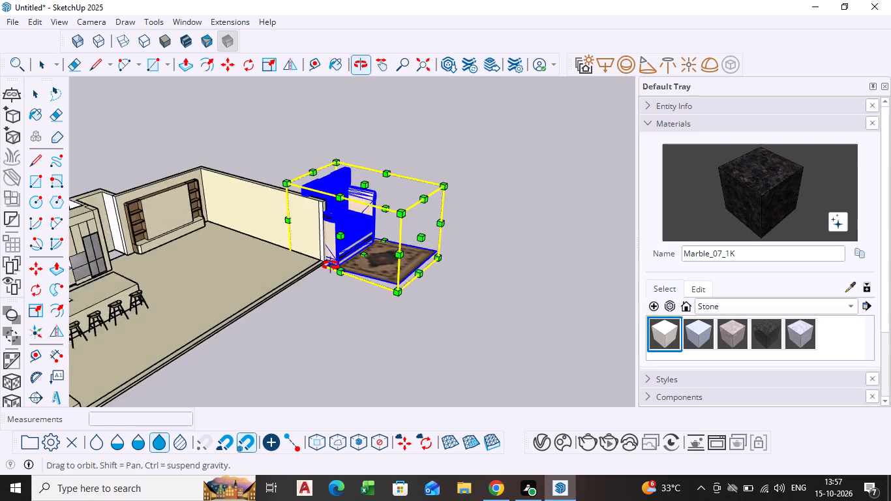
middle_click_drag(331, 266, 273, 287)
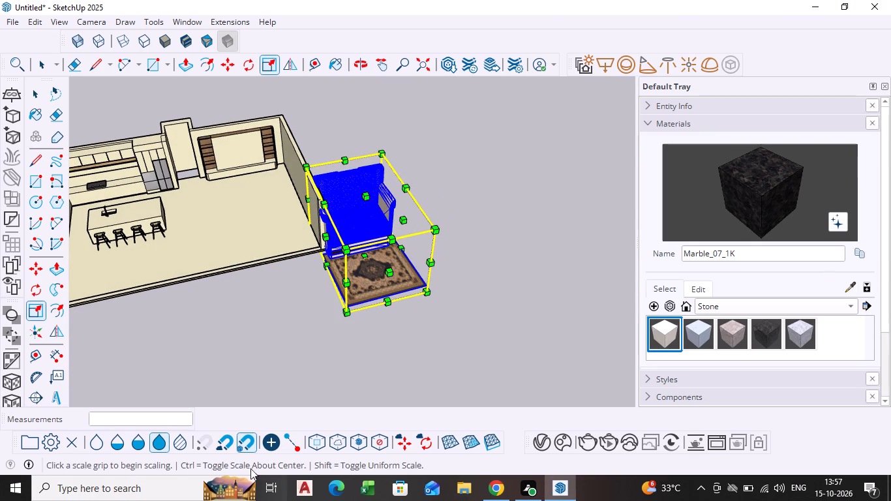
left_click(393, 278)
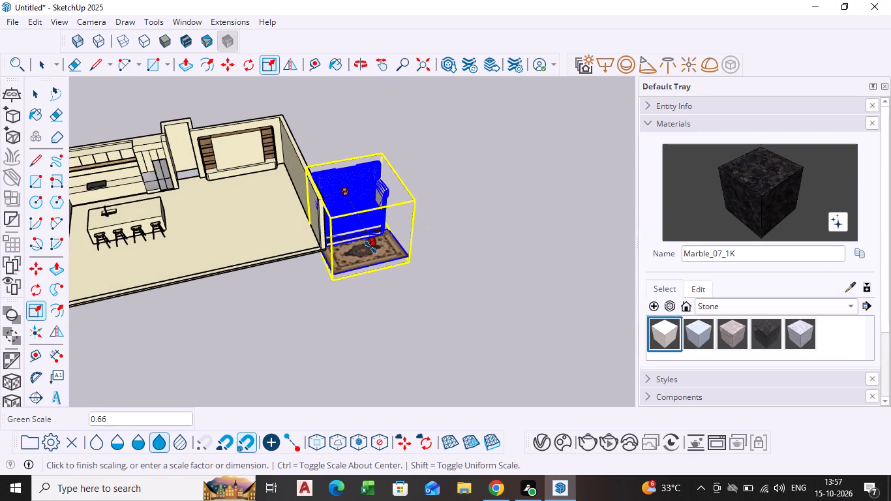
left_click(370, 247)
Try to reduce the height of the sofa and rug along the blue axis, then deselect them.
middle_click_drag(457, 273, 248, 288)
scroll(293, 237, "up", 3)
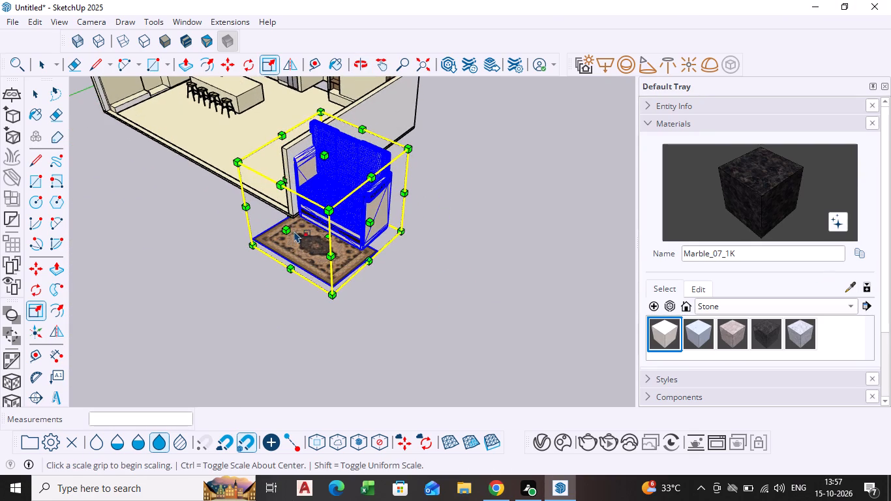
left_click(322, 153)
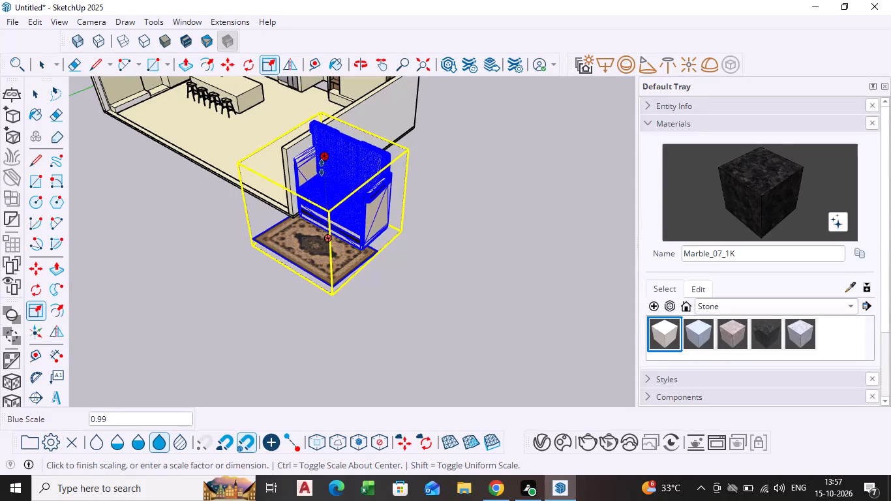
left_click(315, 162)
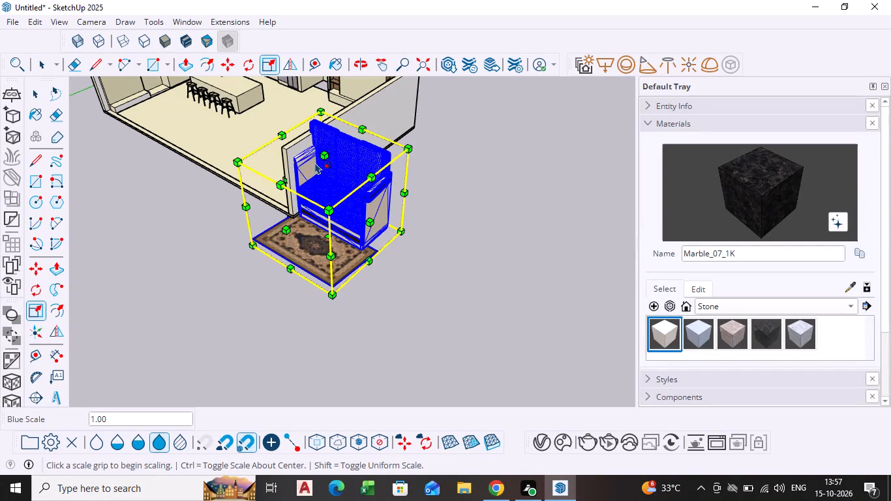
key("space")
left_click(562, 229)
Move the sofa and rug about 26' 9" into the living room, between the kitchen island and the TV wall.
scroll(306, 304, "down", 1)
middle_click_drag(306, 304, 425, 294)
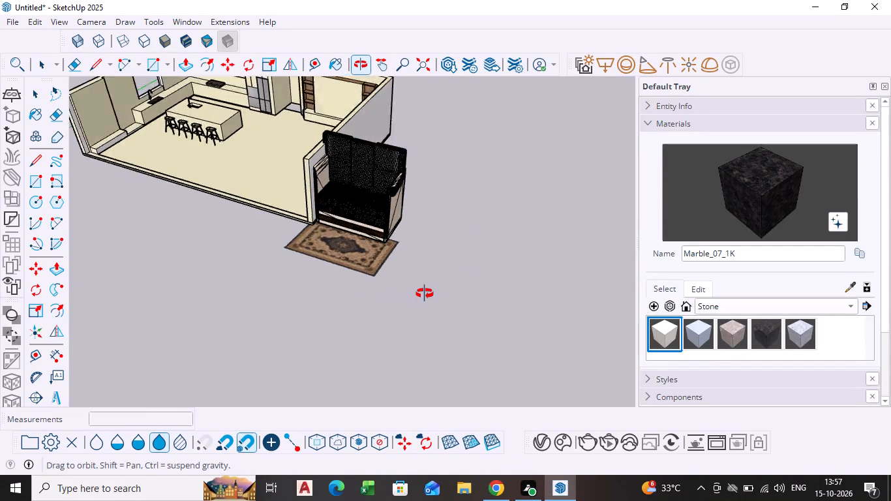
middle_click_drag(425, 294, 427, 294)
scroll(425, 292, "up", 1)
left_click(374, 196)
key("m")
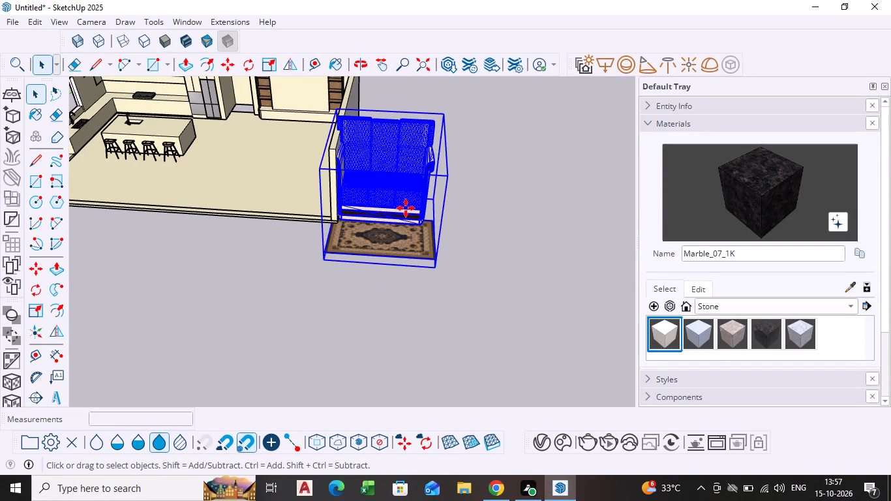
left_click(405, 230)
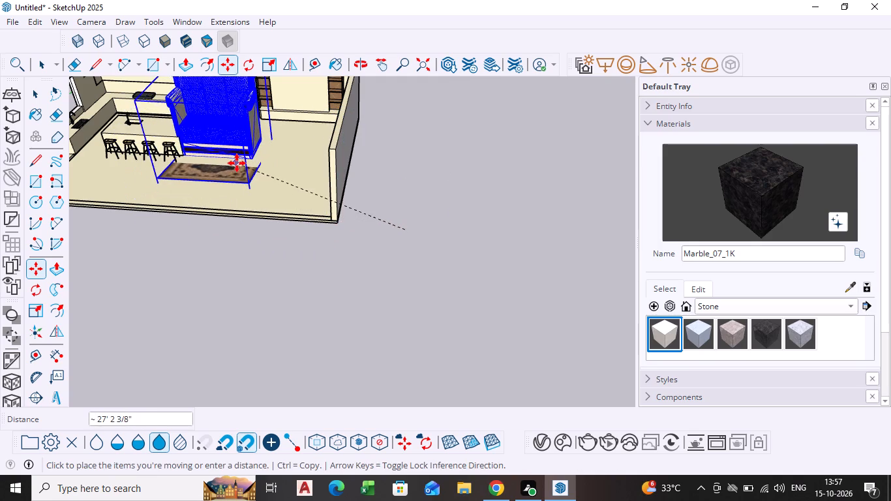
left_click(261, 151)
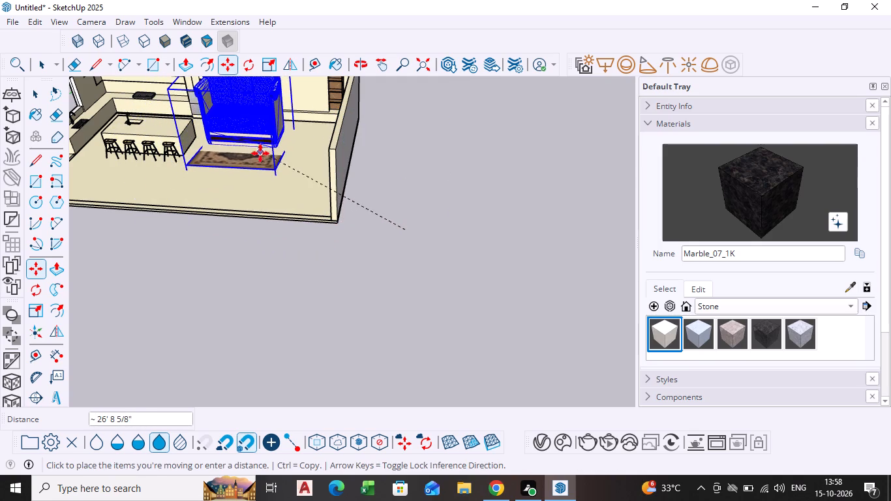
Reduce the height of the sofa and rug along the blue axis from the top.
middle_click_drag(226, 204, 415, 179)
scroll(226, 204, "down", 1)
scroll(199, 167, "up", 7)
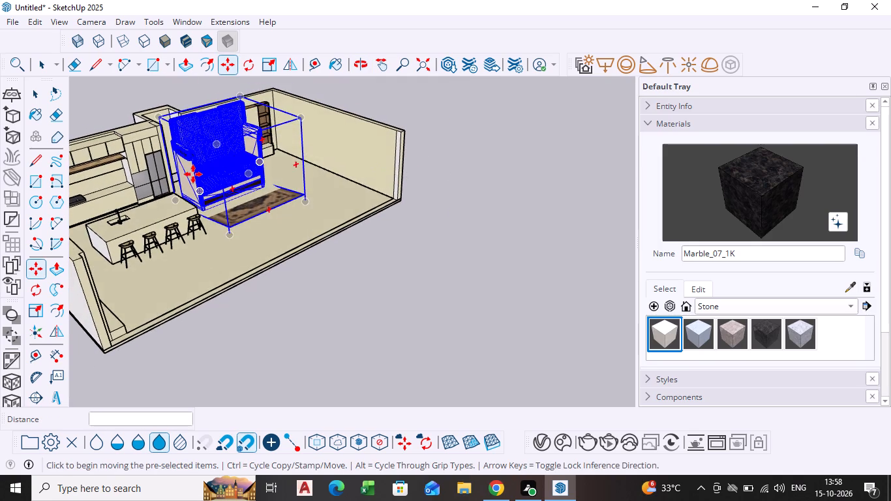
scroll(193, 174, "up", 7)
key("space")
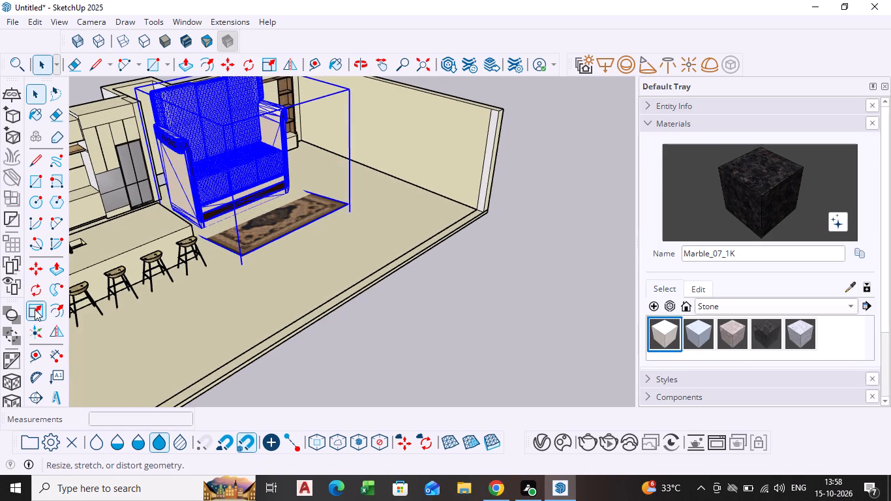
left_click(35, 309)
left_click(245, 89)
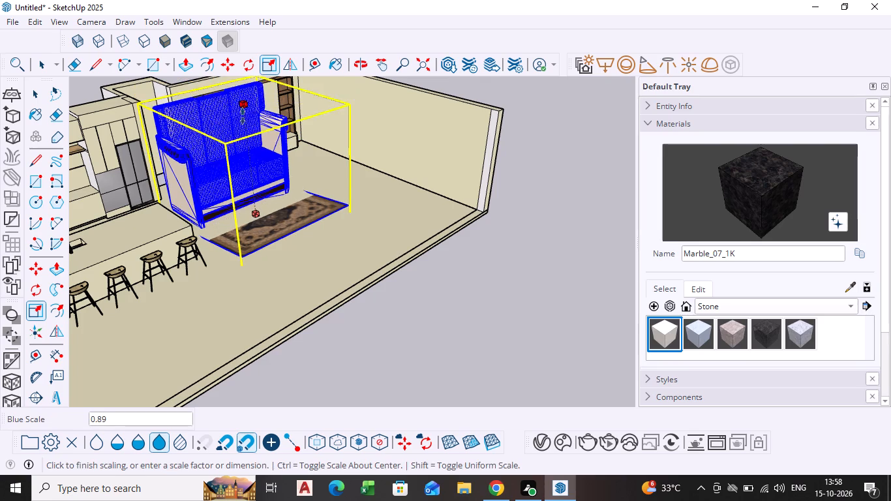
left_click(243, 155)
Scale the sofa and rug to about 0.70 along the red axis and about 0.74 along the green axis.
middle_click_drag(198, 217, 214, 223)
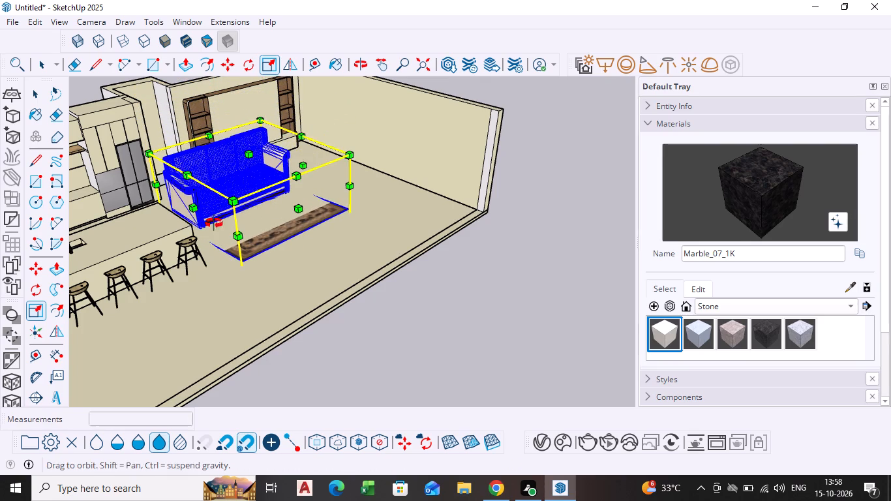
middle_click_drag(214, 223, 249, 231)
left_click(209, 237)
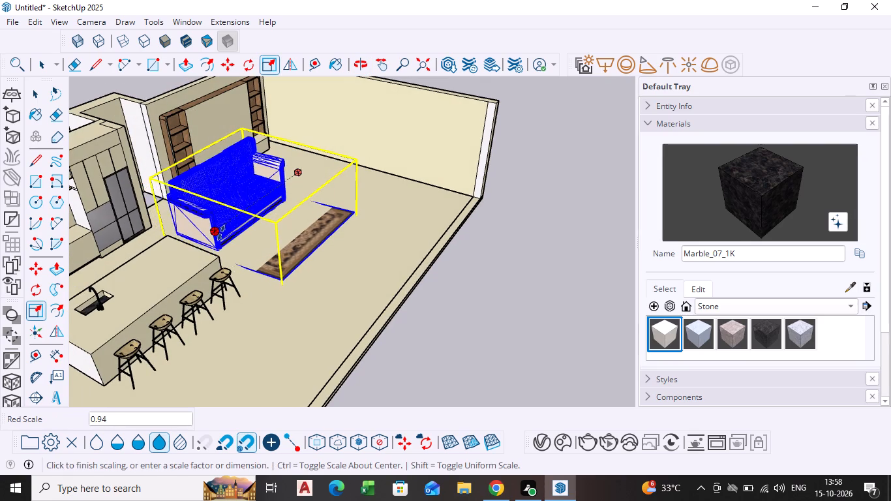
left_click(242, 221)
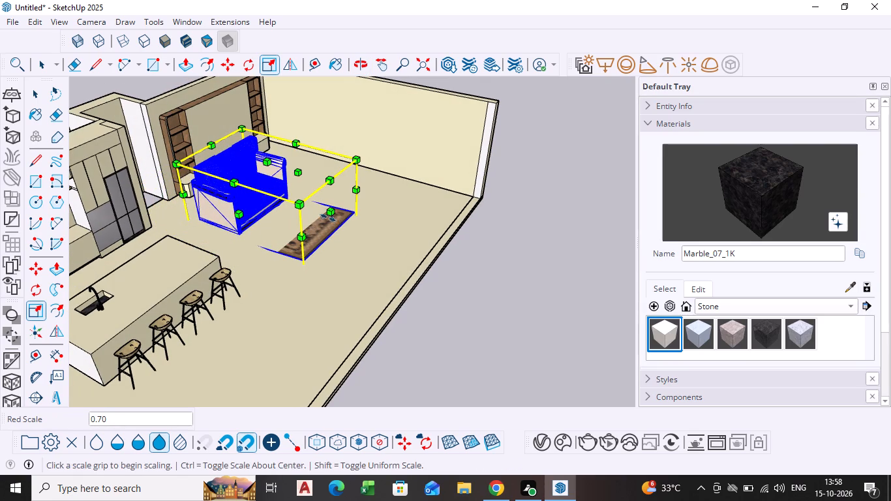
left_click(333, 209)
left_click(299, 194)
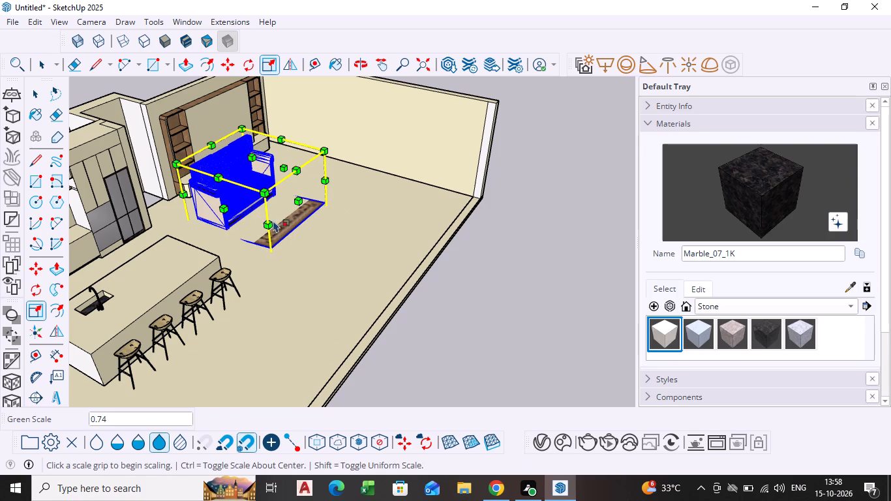
key("space")
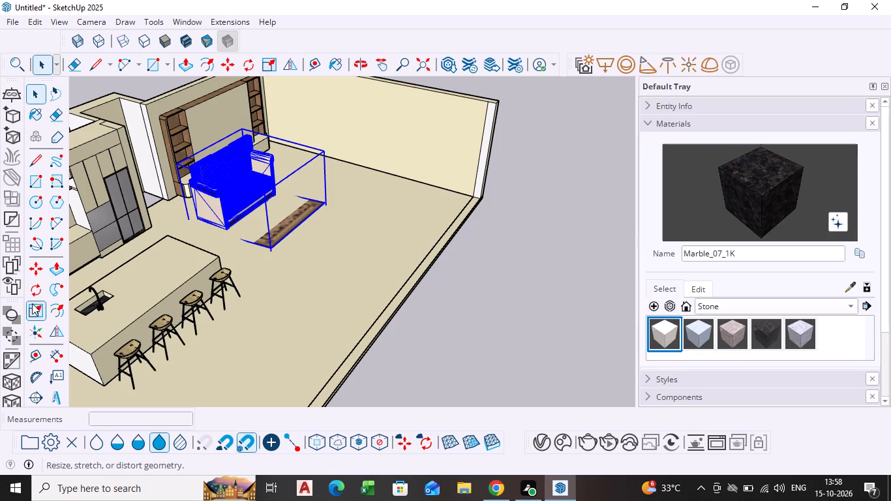
Move the sofa and rug up about 1' 10 1/2" so the whole rug lies above the floor surface.
left_click(37, 265)
left_click(247, 189)
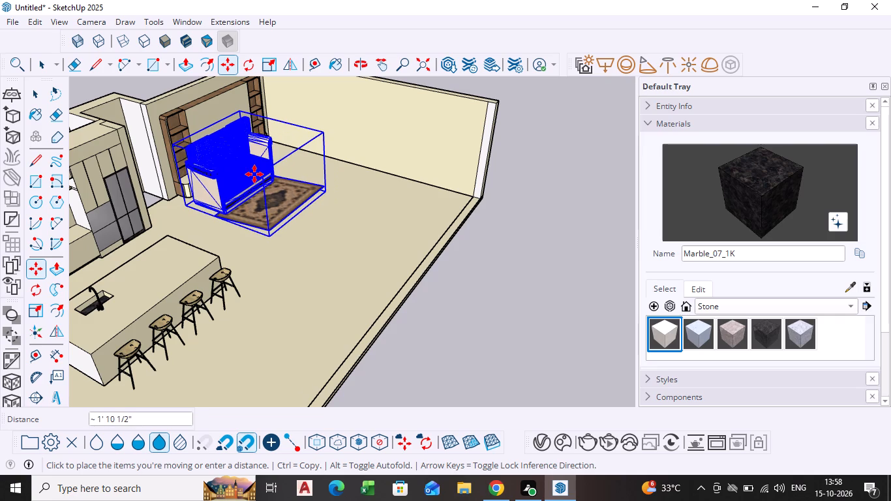
left_click(254, 174)
Rotate the sofa and rug 90 degrees on the floor plane about the sofa's bottom corner.
middle_click_drag(258, 222, 331, 245)
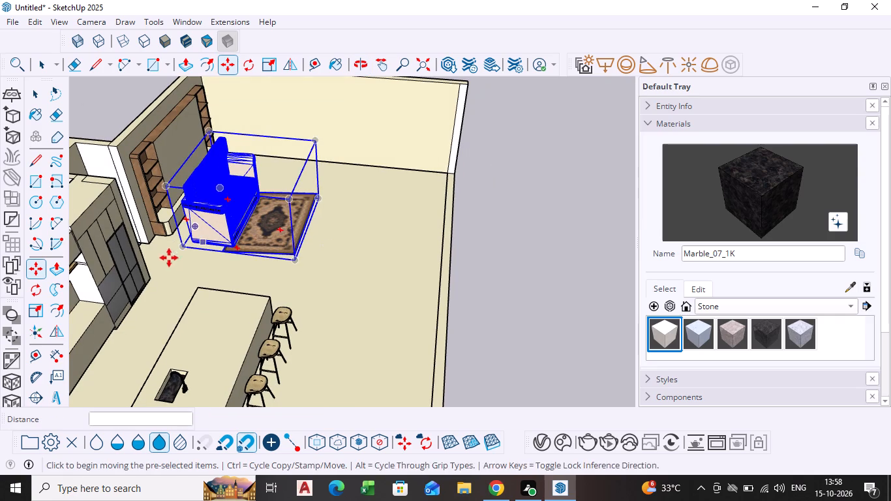
left_click(33, 282)
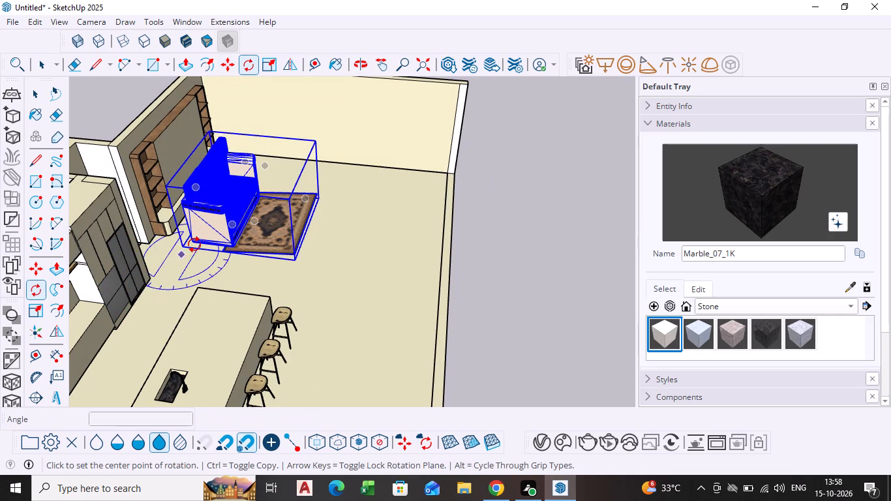
left_click(194, 245)
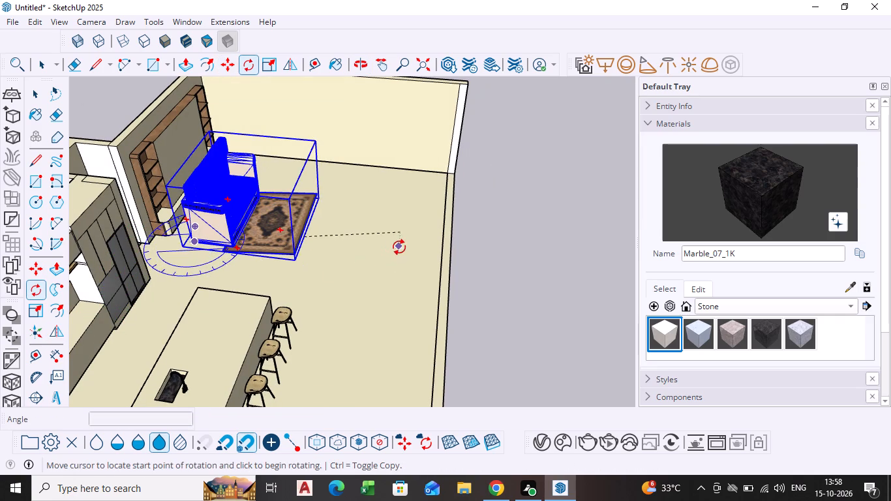
left_click(389, 273)
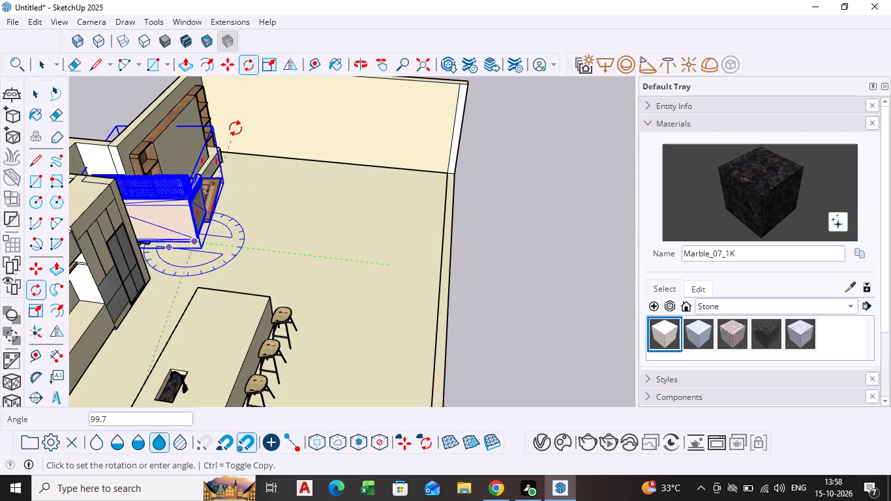
type("90")
key("Return")
key("space")
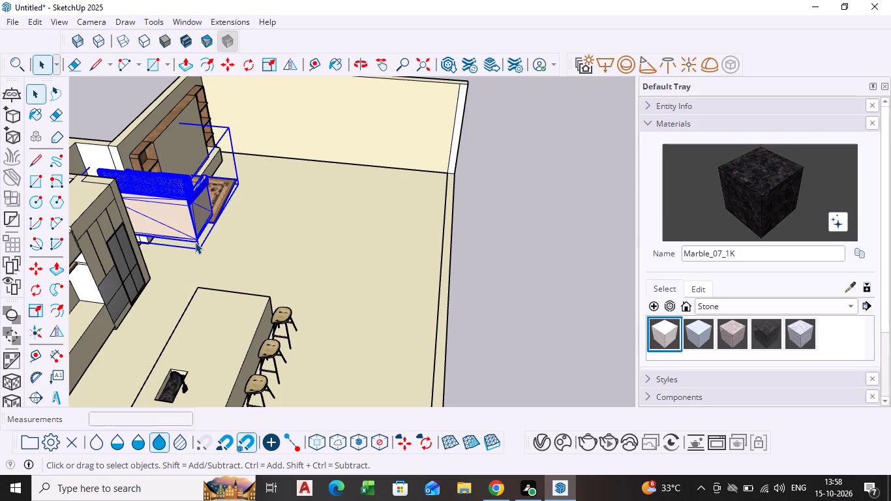
Move the sofa and rug about 11' 4 11/16" onto the open floor beyond the end of the kitchen island, then deselect them.
left_click(195, 242)
left_click(31, 272)
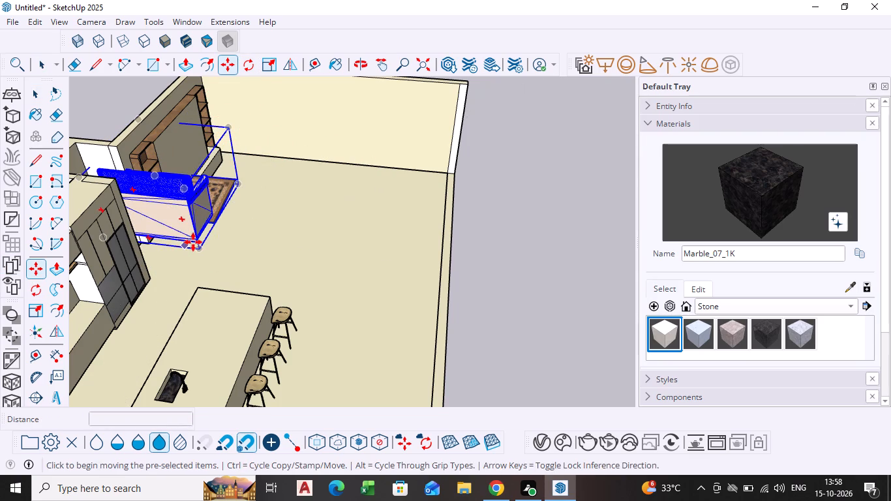
left_click(194, 242)
middle_click_drag(352, 262, 156, 344)
scroll(352, 262, "down", 1)
scroll(310, 235, "up", 4)
left_click(297, 239)
key("space")
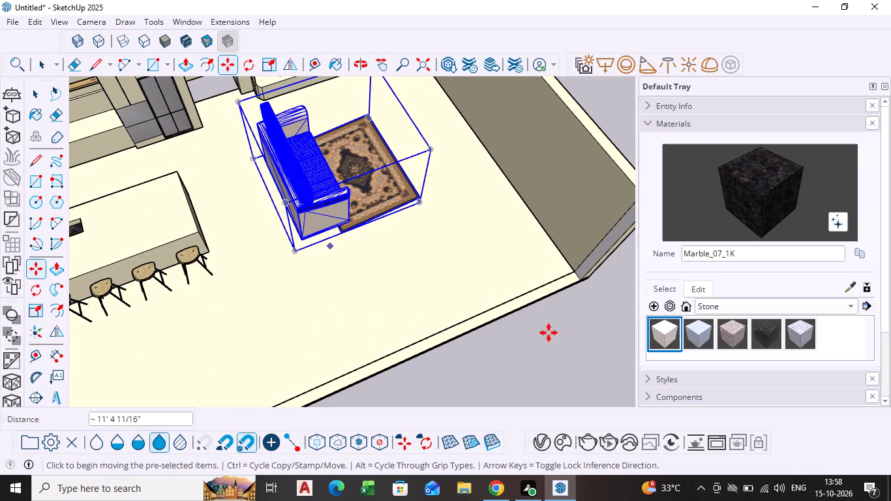
left_click(555, 356)
Move the sofa and rug about 4' 4 9/16" farther away from the TV wall and deselect them.
scroll(430, 326, "down", 4)
middle_click_drag(408, 320, 229, 380)
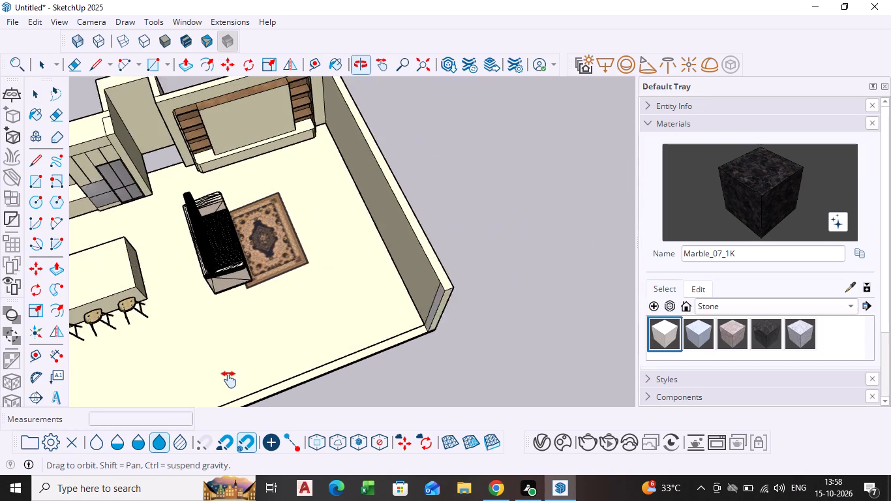
middle_click_drag(229, 380, 228, 380)
scroll(183, 312, "up", 12)
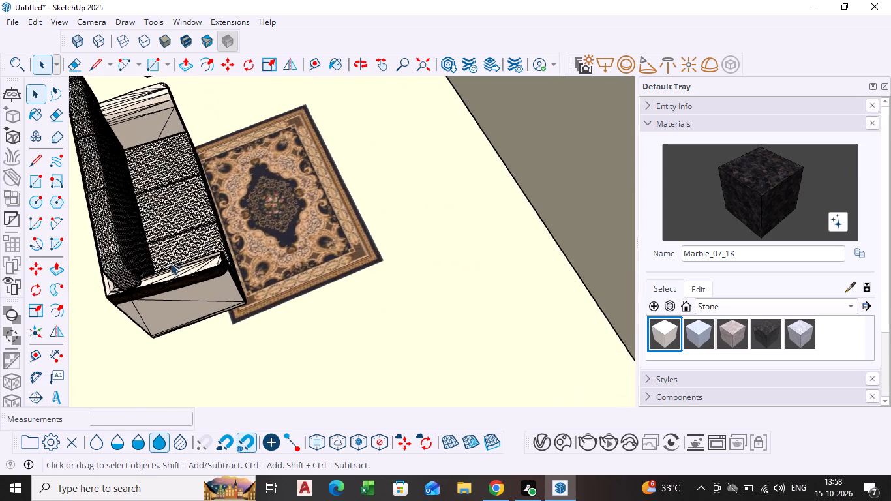
scroll(177, 261, "up", 10)
scroll(178, 261, "down", 15)
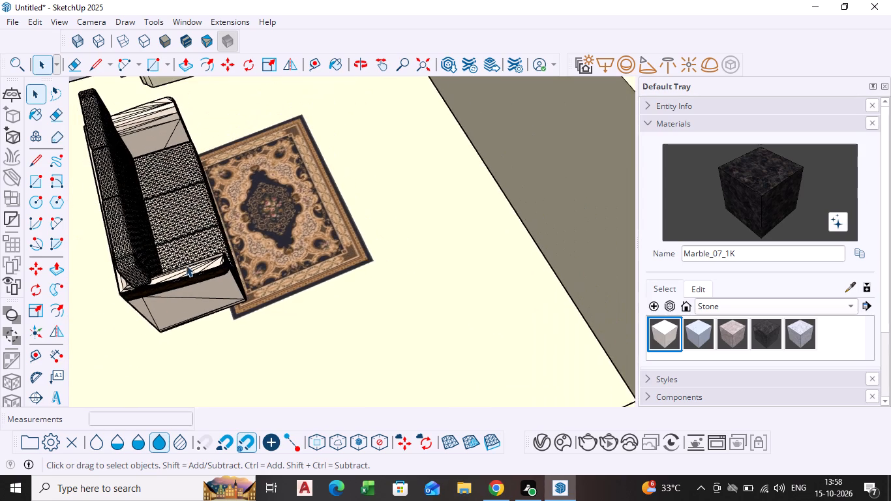
scroll(172, 262, "down", 9)
middle_click_drag(177, 284, 210, 250)
scroll(225, 307, "down", 5)
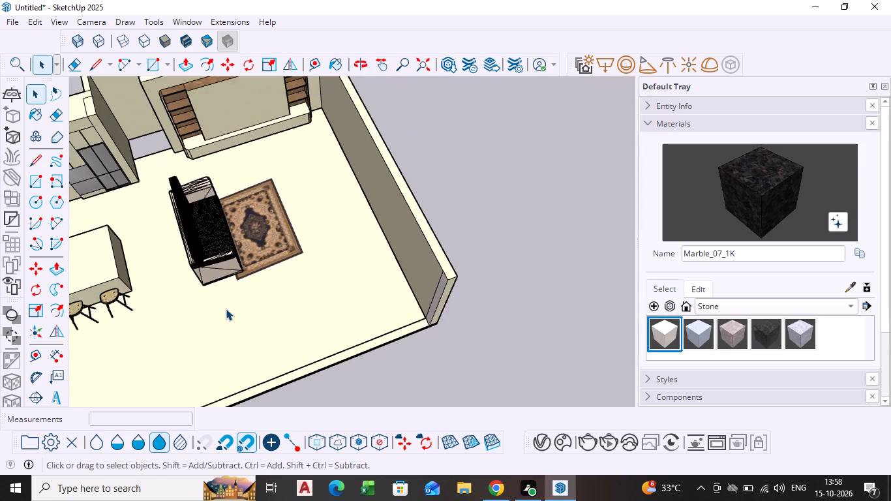
scroll(226, 309, "down", 4)
left_click(215, 274)
key("m")
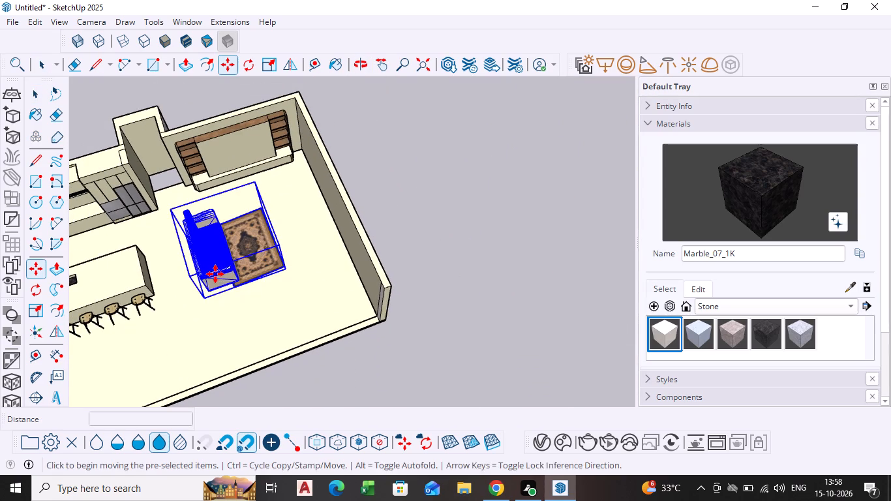
left_click(211, 294)
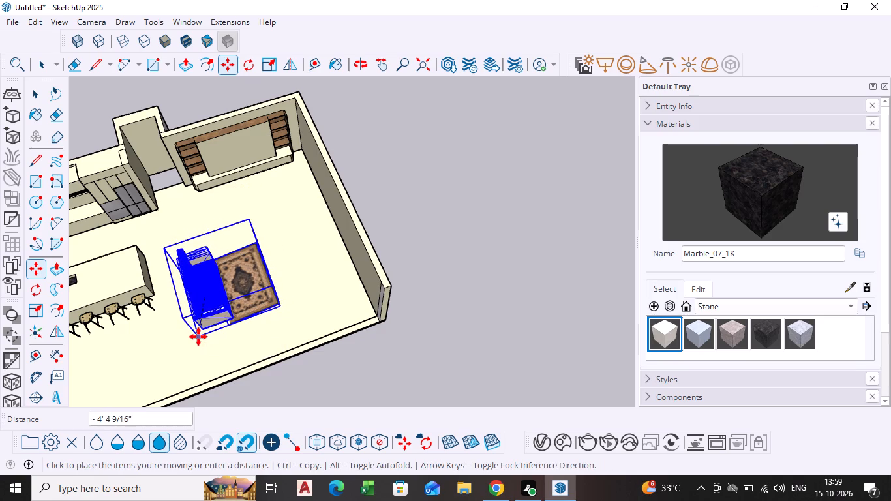
left_click(198, 337)
key("space")
left_click(394, 341)
Shift the sofa and rug about 2' 1 7/8" across the floor, away from the kitchen island.
scroll(221, 310, "up", 3)
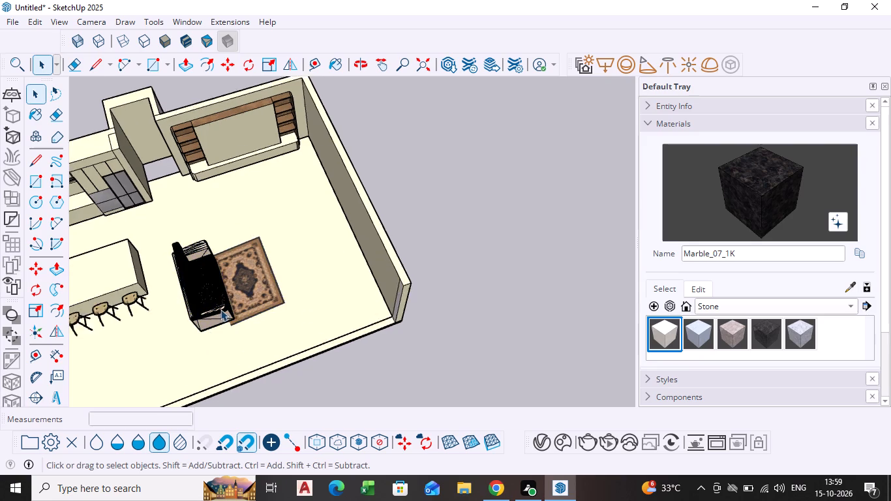
scroll(220, 309, "up", 11)
middle_click_drag(203, 318, 134, 313)
scroll(196, 290, "down", 5)
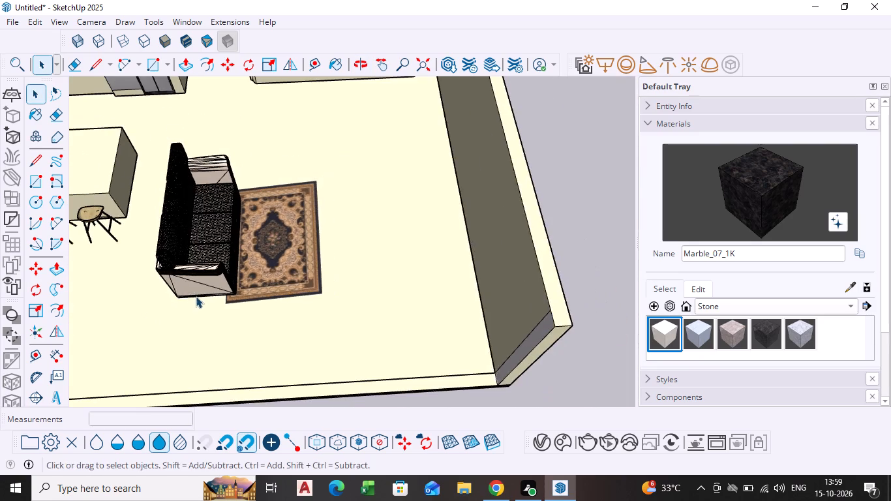
scroll(195, 298, "down", 1)
middle_click_drag(195, 298, 209, 258)
scroll(206, 264, "down", 6)
middle_click_drag(203, 270, 220, 292)
middle_click_drag(220, 292, 226, 366)
scroll(235, 331, "up", 9)
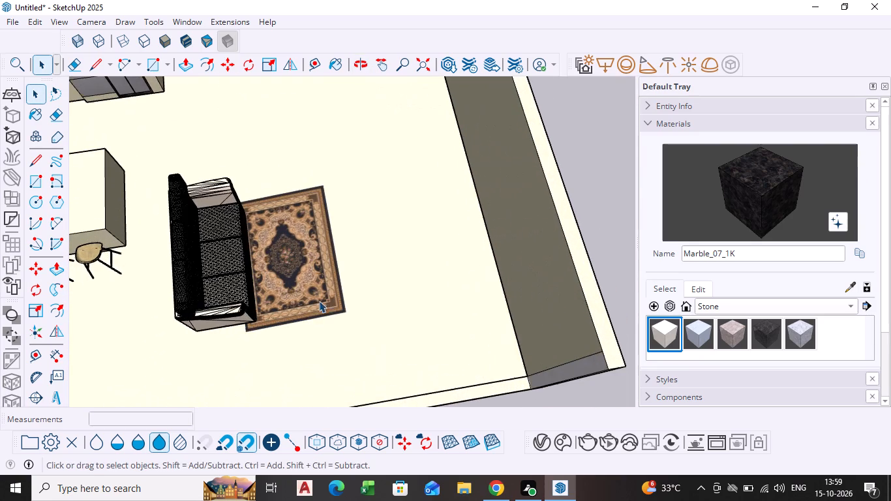
left_click(327, 300)
key("m")
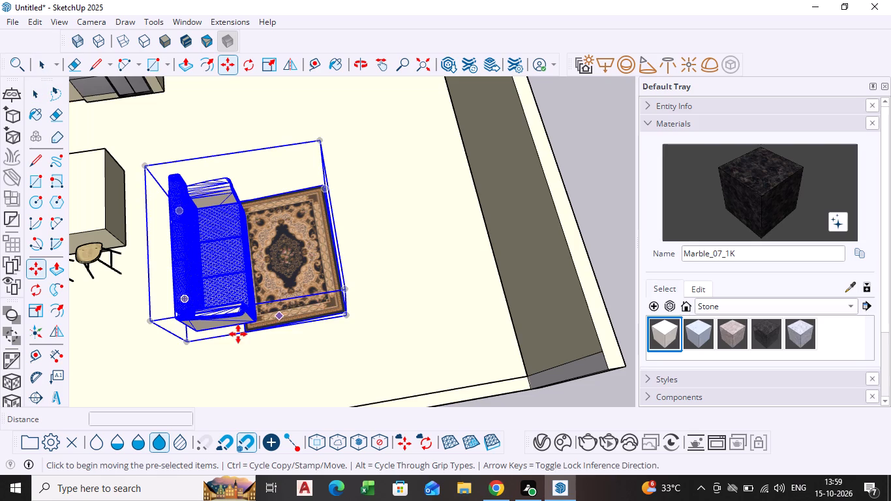
left_click(196, 337)
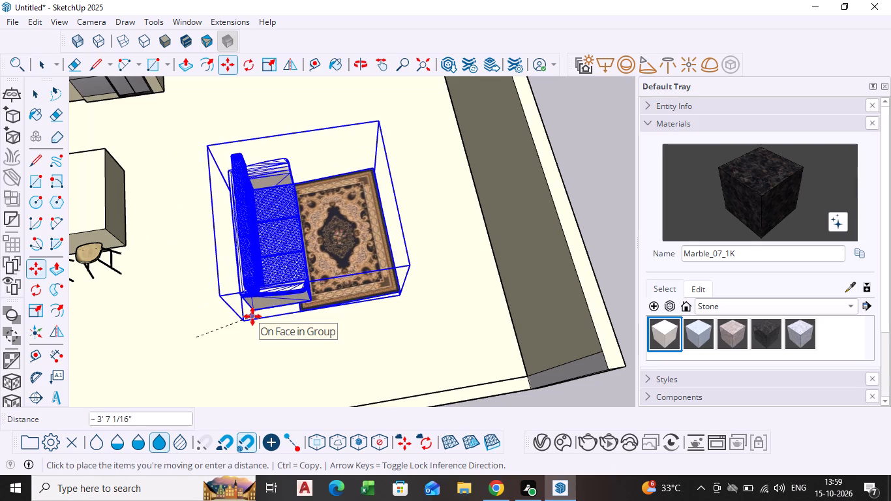
scroll(239, 310, "down", 3)
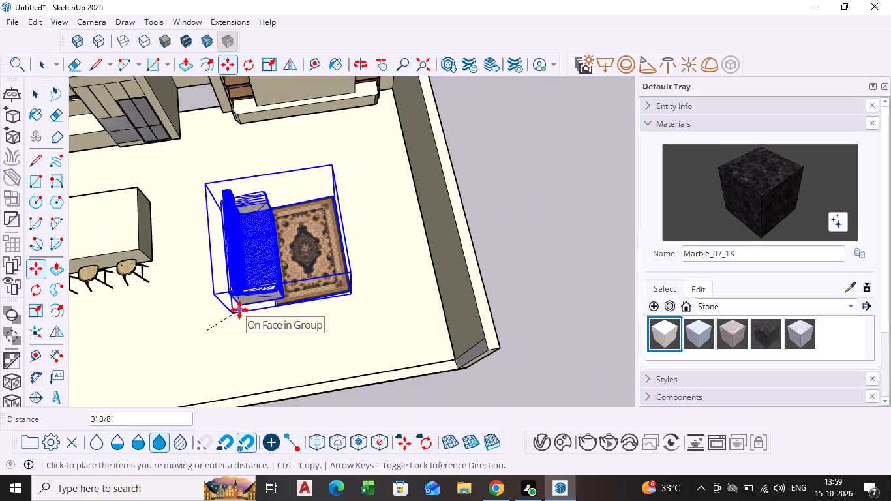
scroll(239, 310, "down", 1, "shift")
middle_click_drag(239, 310, 230, 333, "shift")
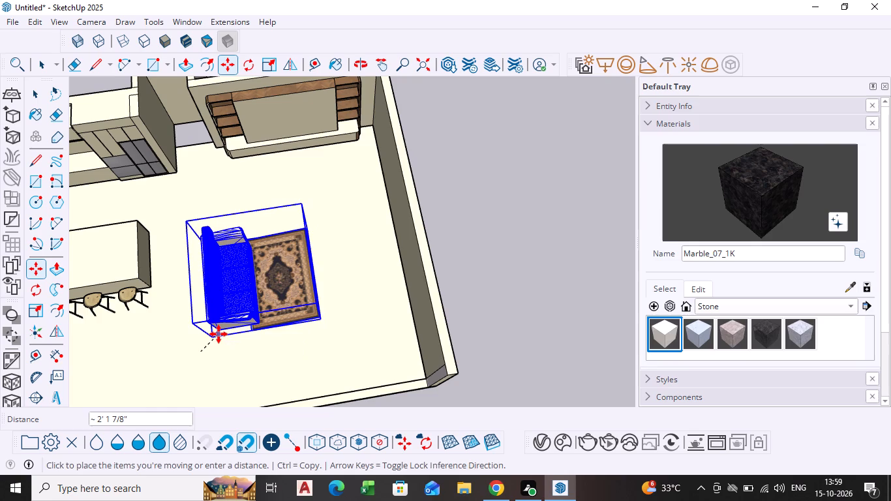
left_click(219, 334)
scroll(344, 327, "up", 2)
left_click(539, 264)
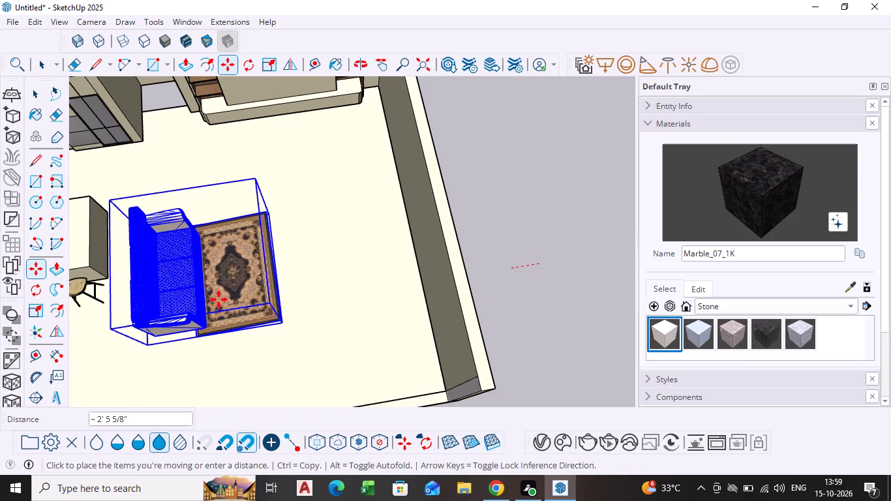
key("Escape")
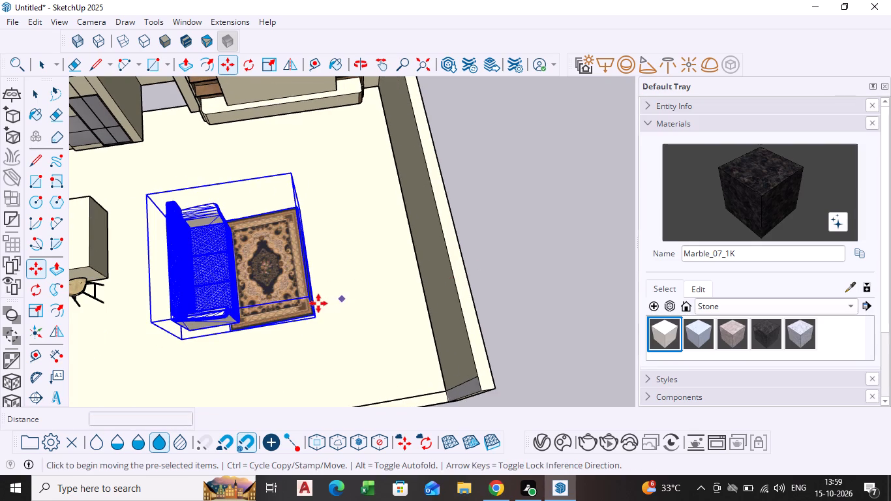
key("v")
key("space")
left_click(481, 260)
Scale the sofa and rug group down slightly in height along the blue axis.
middle_click_drag(190, 304, 128, 250)
scroll(157, 232, "up", 9)
middle_click_drag(159, 224, 121, 207)
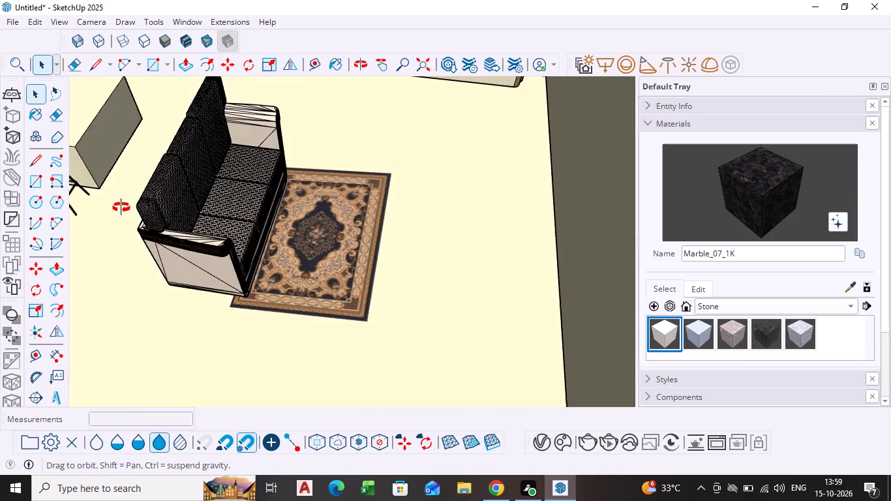
middle_click_drag(121, 207, 111, 201)
scroll(190, 161, "up", 10)
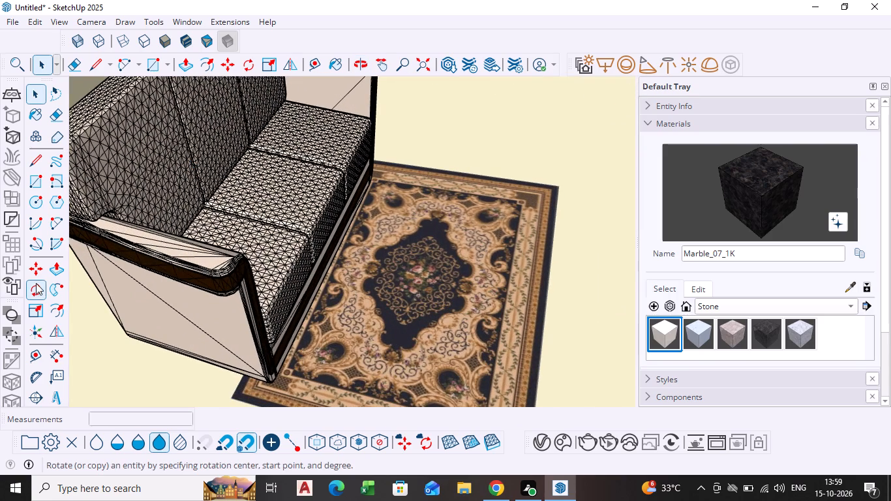
left_click(40, 301)
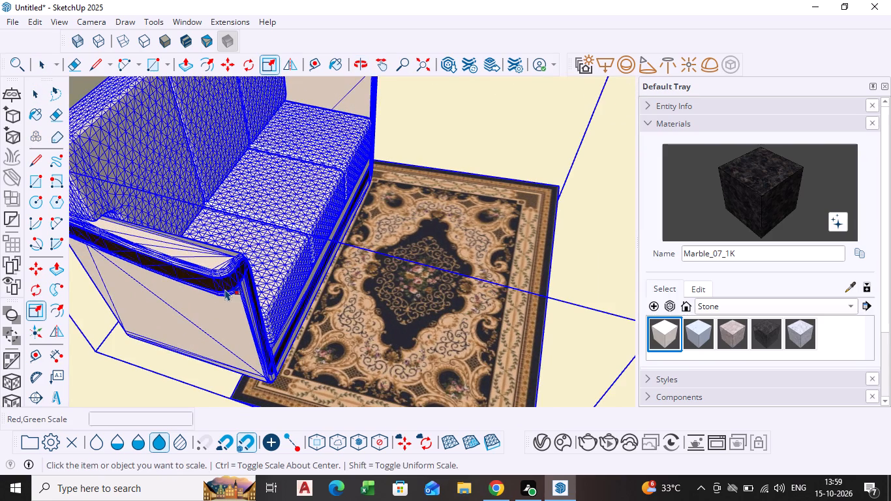
scroll(207, 289, "down", 4)
left_click(188, 289)
scroll(186, 298, "down", 8)
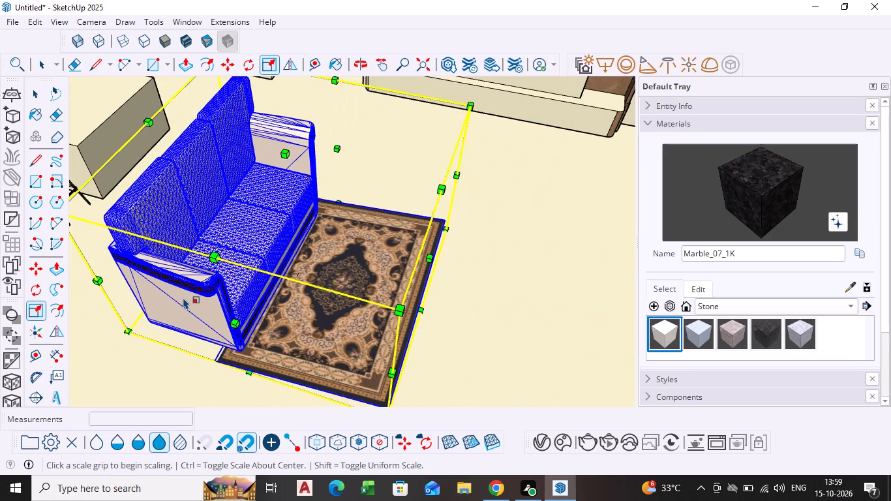
middle_click_drag(183, 297, 220, 307)
scroll(183, 297, "down", 1)
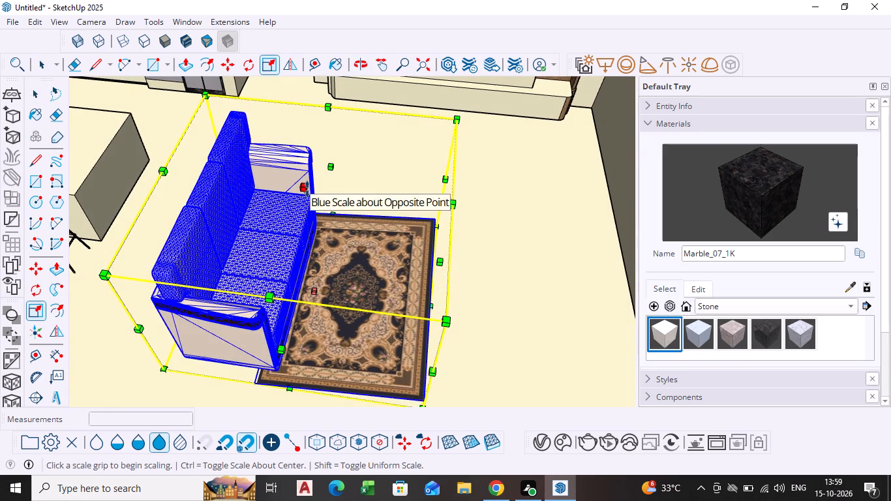
left_click(307, 189)
left_click(307, 218)
Scale the sofa and rug group to about 0.95 along the green axis from the sofa-back side.
middle_click_drag(260, 312, 359, 249)
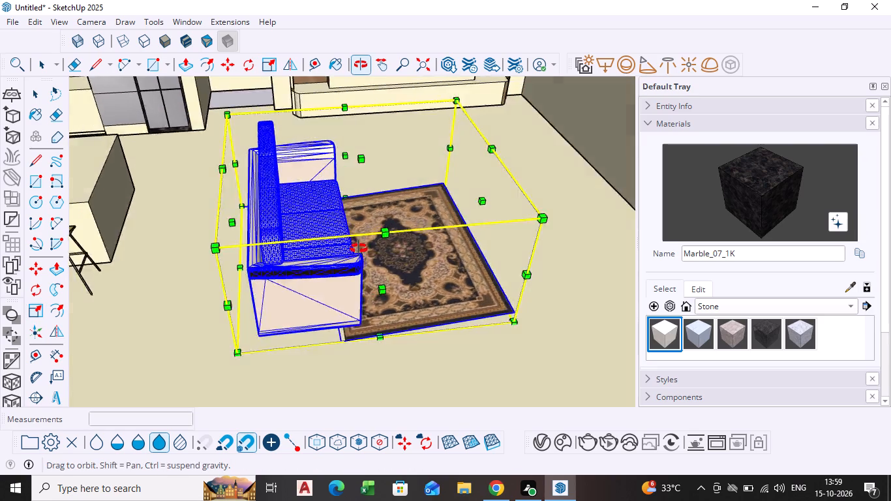
middle_click_drag(359, 249, 357, 251)
left_click(263, 213)
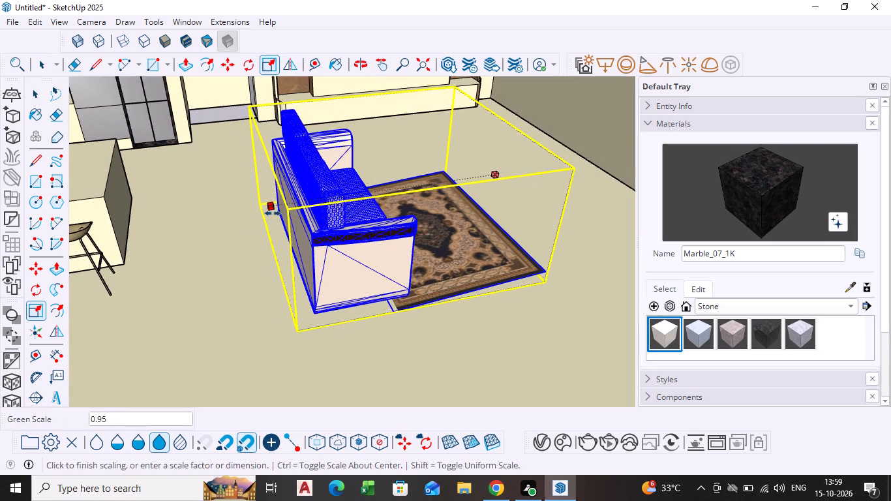
left_click(273, 213)
Scale the sofa and rug group to about 0.89 along the green axis from the rug side, then deselect it.
scroll(440, 273, "down", 1)
middle_click_drag(440, 273, 282, 284)
left_click(342, 217)
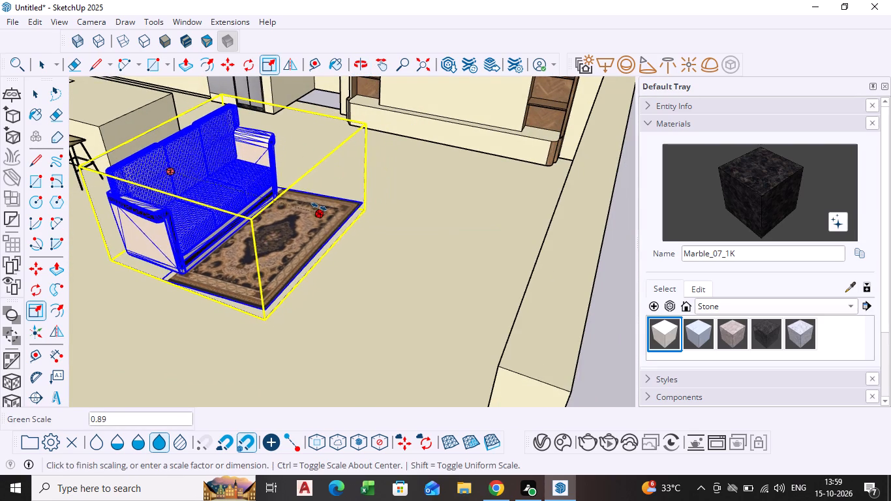
left_click(319, 207)
key("space")
left_click(352, 249)
Move the sofa and rug a short distance across the floor, farther from the TV wall, and deselect them.
scroll(269, 286, "down", 6)
middle_click_drag(260, 305, 310, 335)
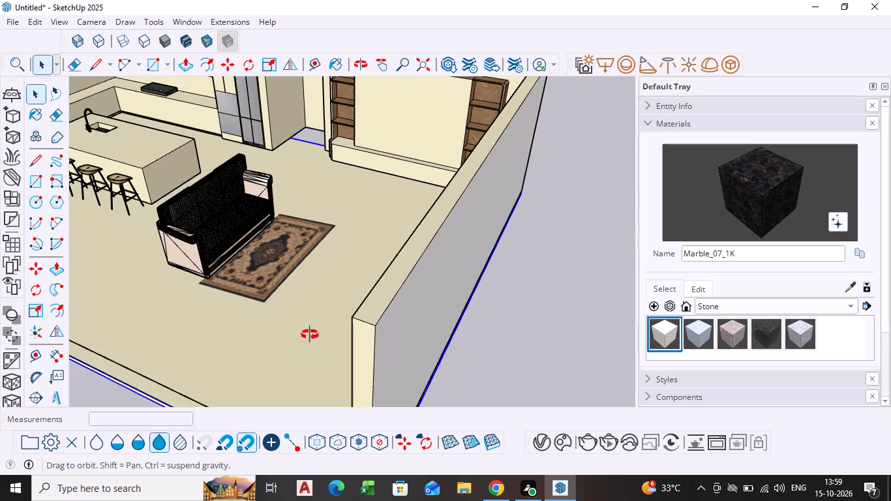
middle_click_drag(310, 335, 393, 329)
scroll(343, 312, "down", 5)
middle_click_drag(332, 314, 294, 222)
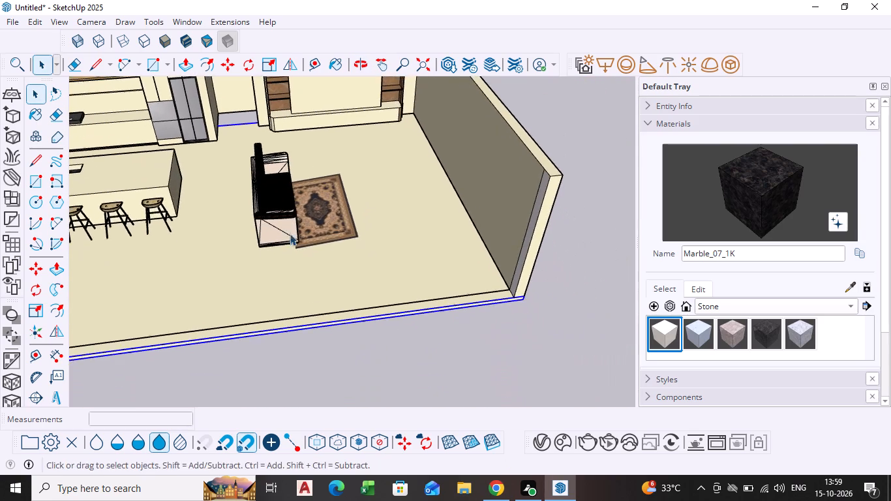
middle_click_drag(288, 237, 288, 299)
scroll(290, 284, "up", 4)
left_click(282, 267)
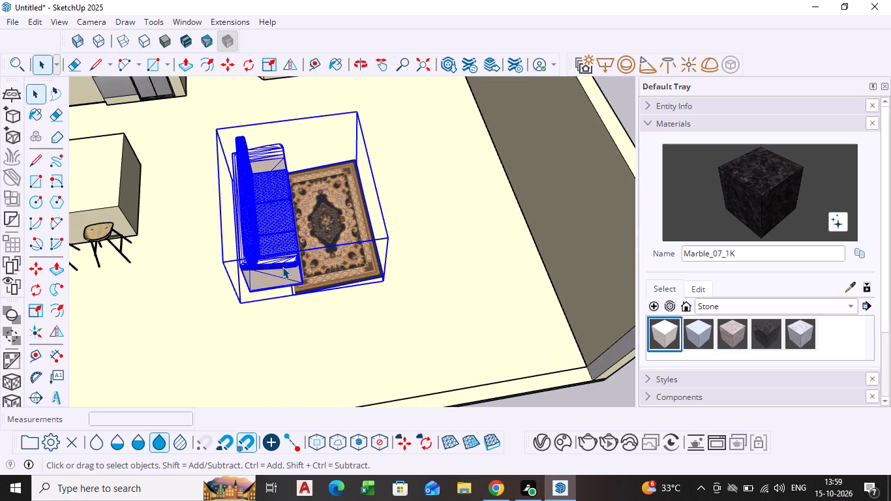
key("m")
left_click(282, 267)
left_click(288, 308)
key("space")
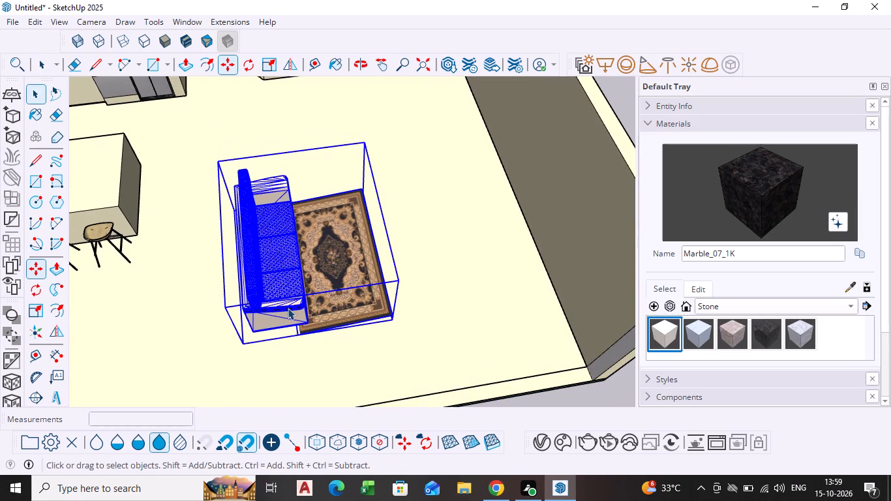
left_click(484, 279)
Open the nested sofa and rug group for editing and select only the sofa.
scroll(438, 292, "down", 7)
middle_click_drag(399, 317, 399, 330)
left_click(320, 292)
triple_click(320, 292)
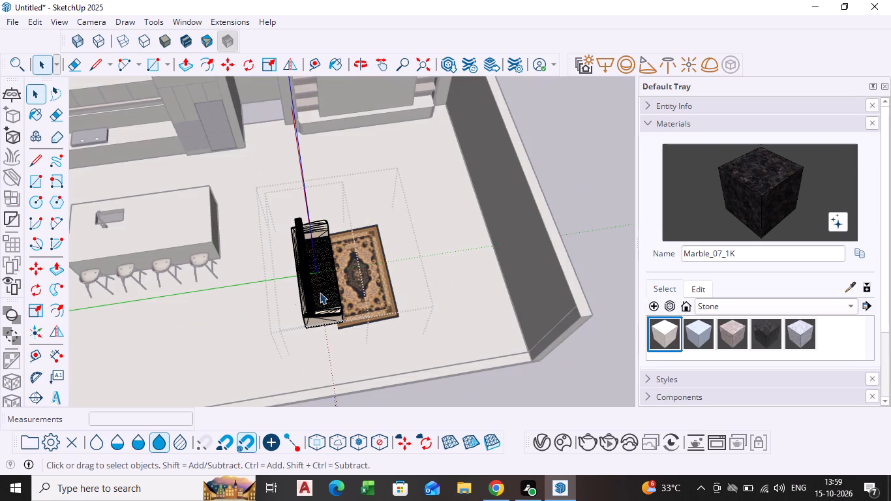
left_click(320, 292)
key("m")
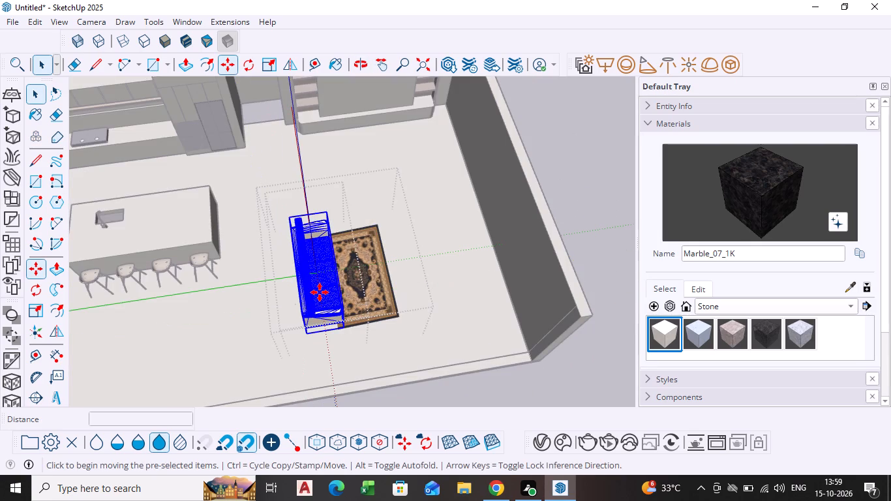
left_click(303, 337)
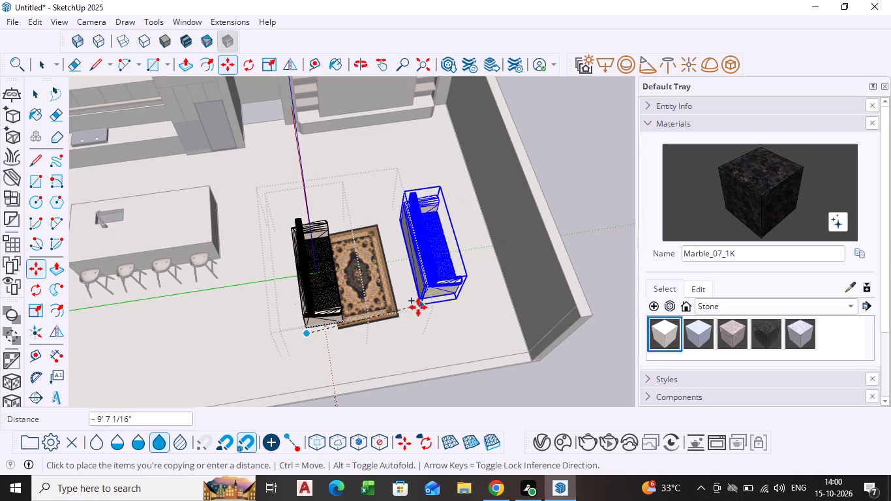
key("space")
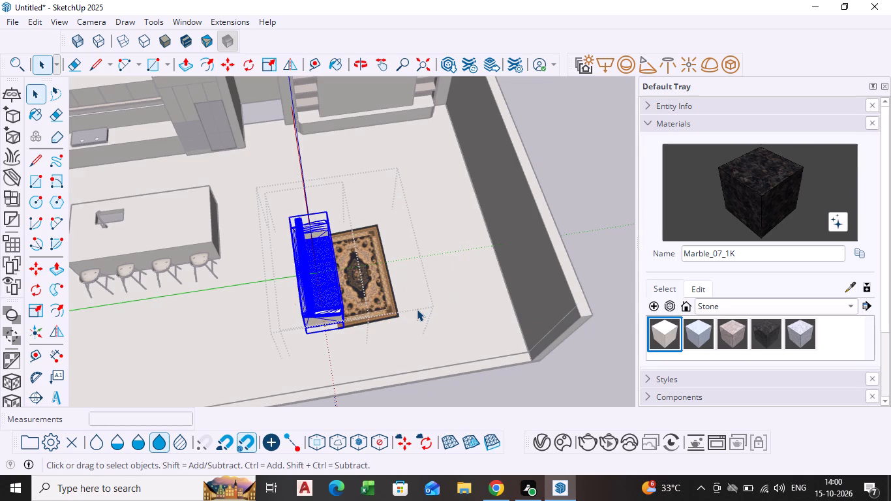
Copy the sofa about 9' 9 5/8" across the rug to its opposite side, then deselect it.
key("m")
left_click(307, 335)
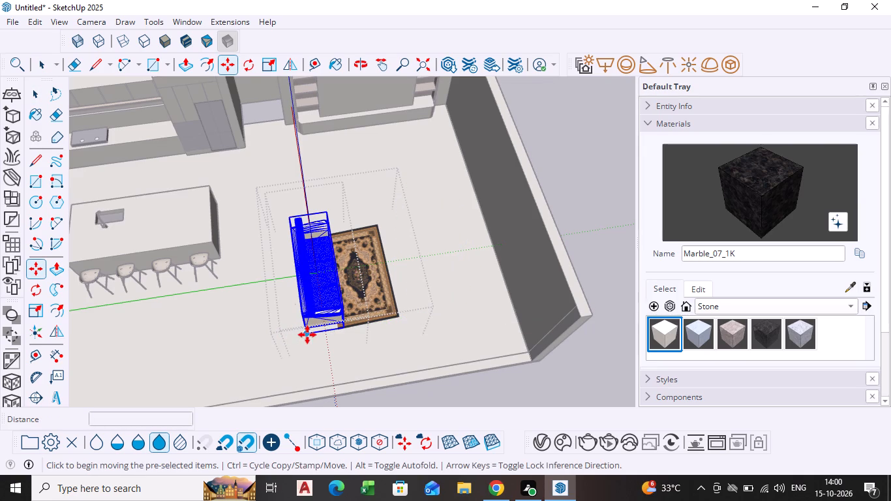
left_click(426, 312)
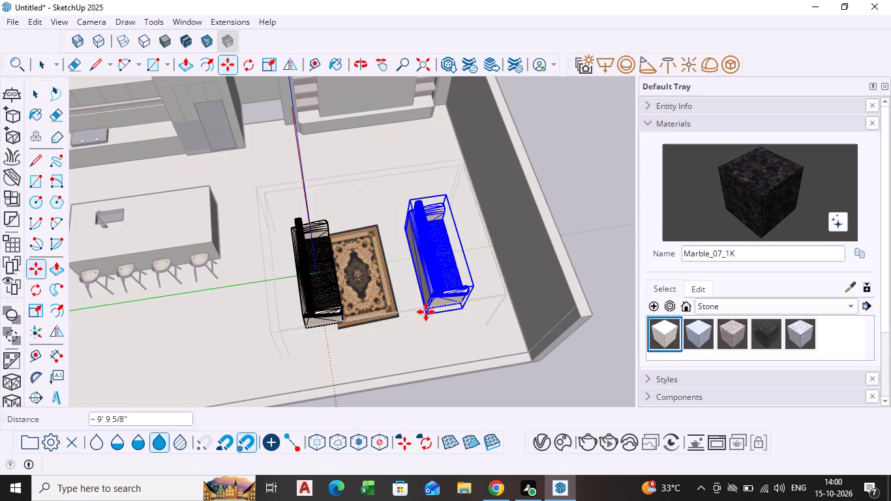
key("space")
left_click(586, 196)
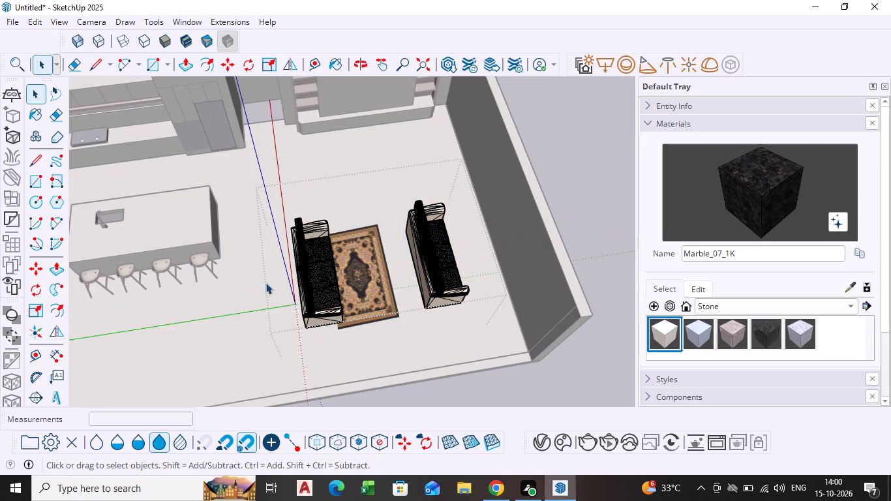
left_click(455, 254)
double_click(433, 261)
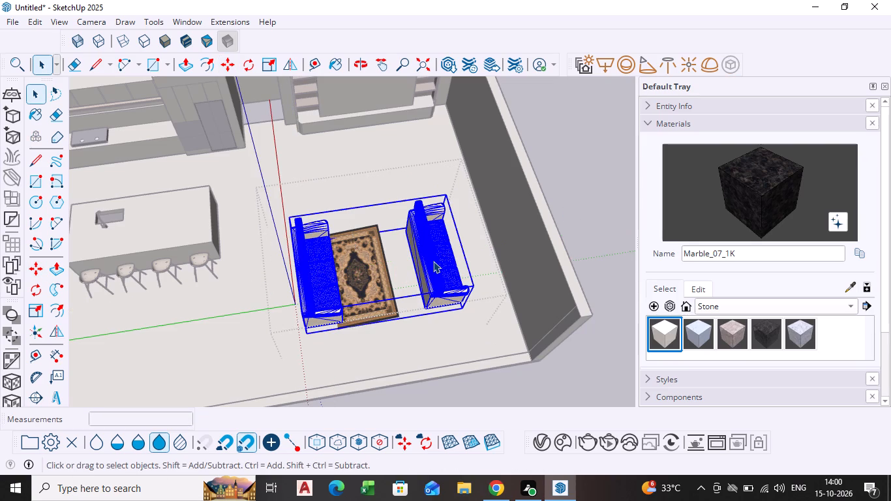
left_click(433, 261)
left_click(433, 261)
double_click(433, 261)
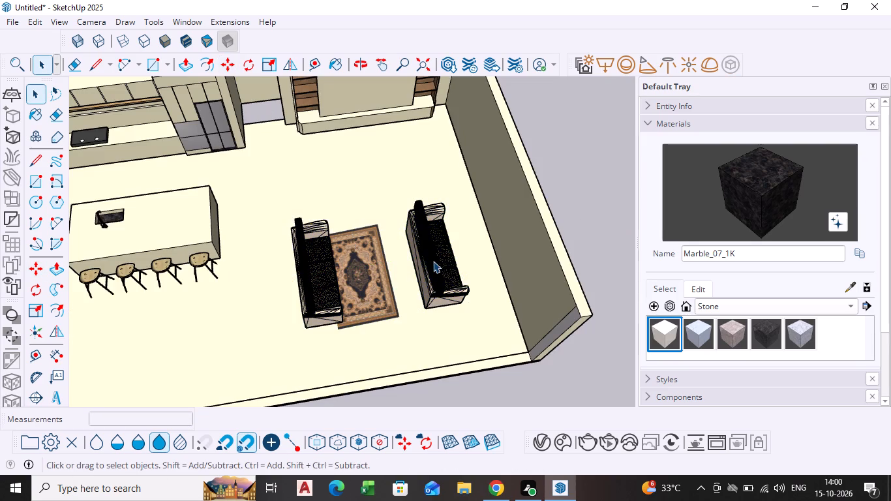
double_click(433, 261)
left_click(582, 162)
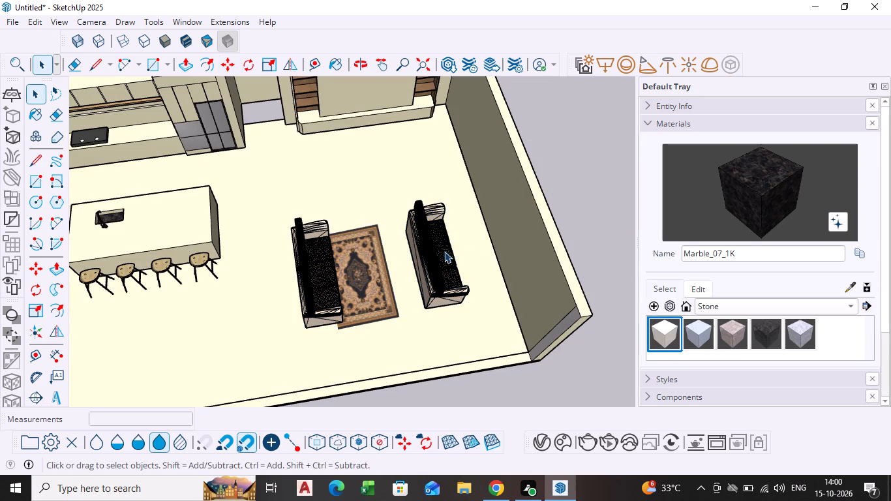
Select only the copied sofa inside the group and rotate it 180 degrees on the floor plane about its bottom corner.
triple_click(432, 256)
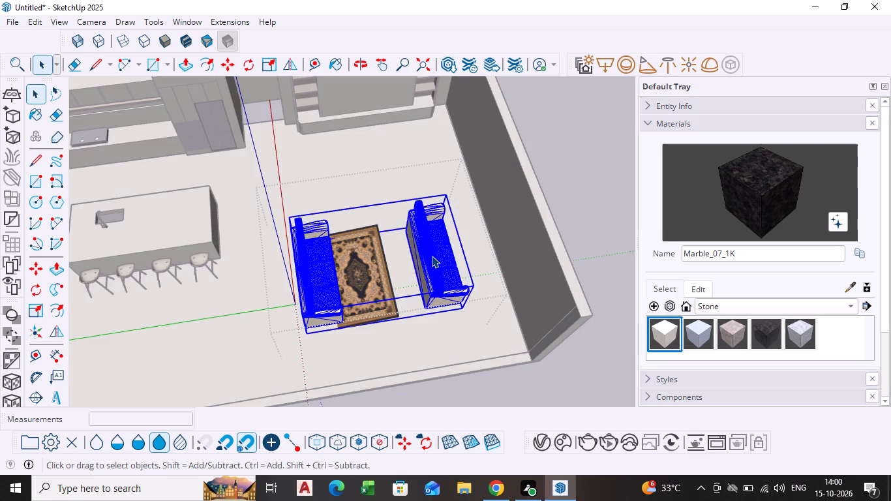
left_click(432, 256)
left_click(432, 256)
left_click(431, 256)
double_click(431, 256)
left_click(40, 295)
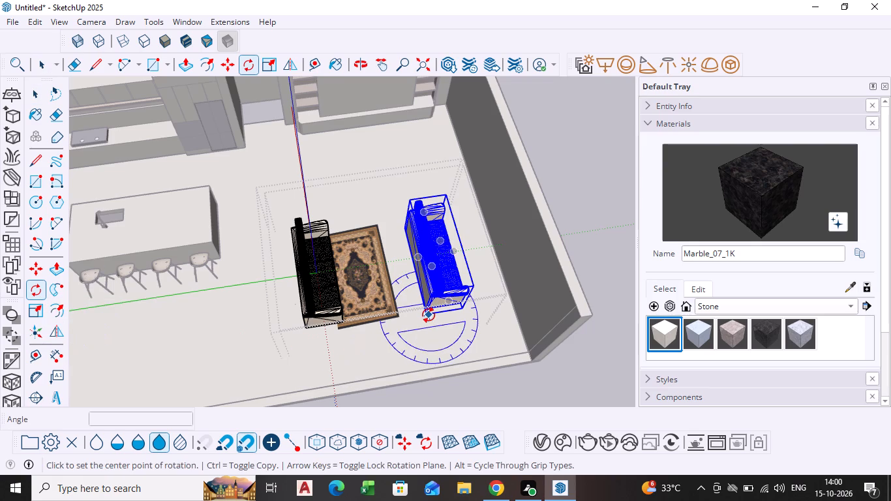
left_click(429, 315)
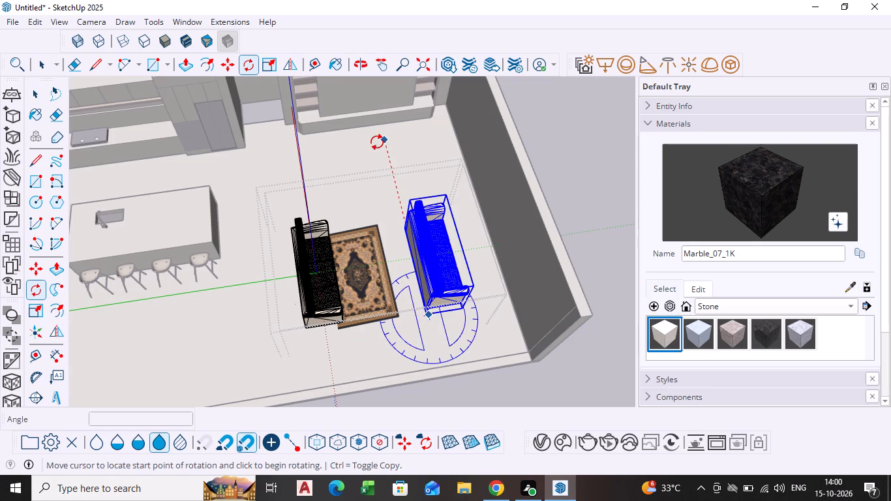
left_click(377, 142)
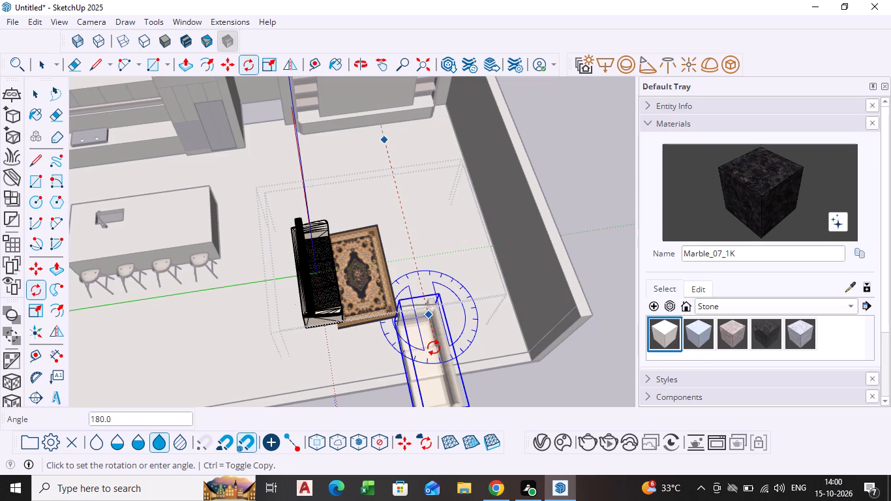
left_click(434, 348)
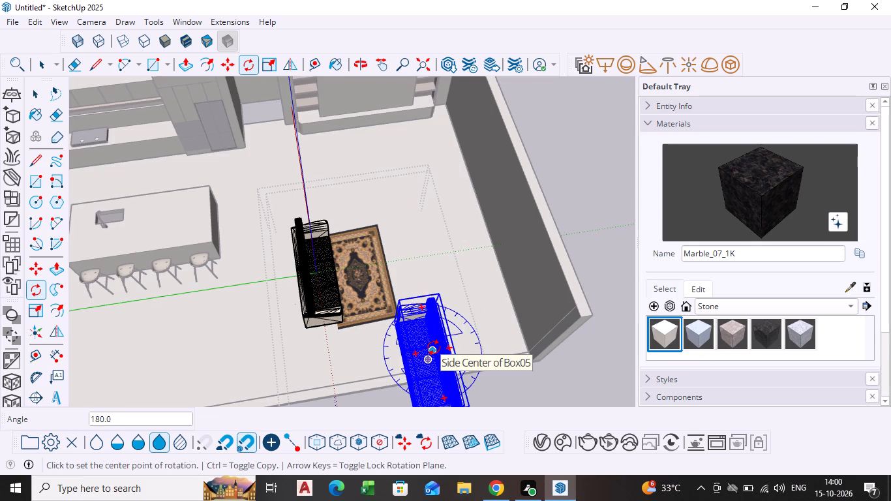
key("space")
left_click(595, 212)
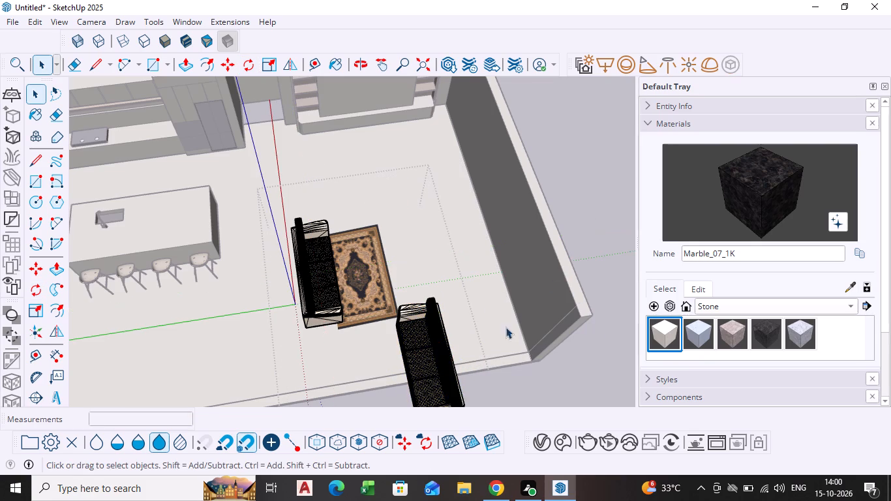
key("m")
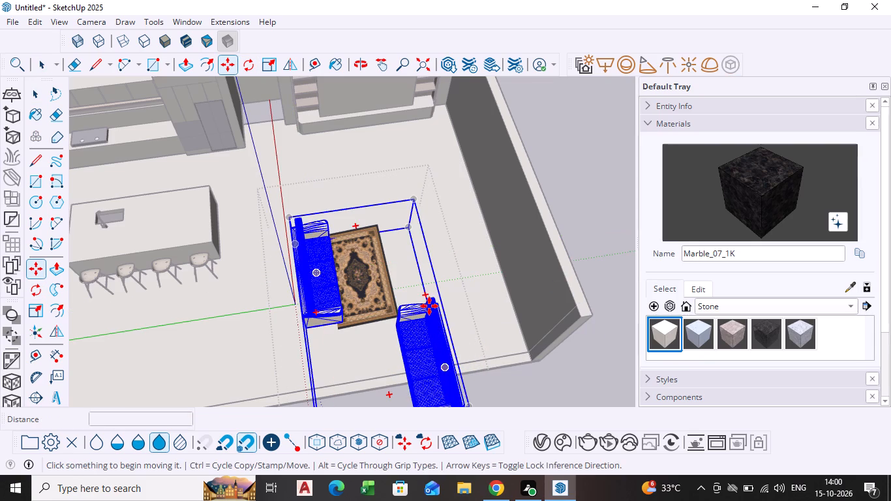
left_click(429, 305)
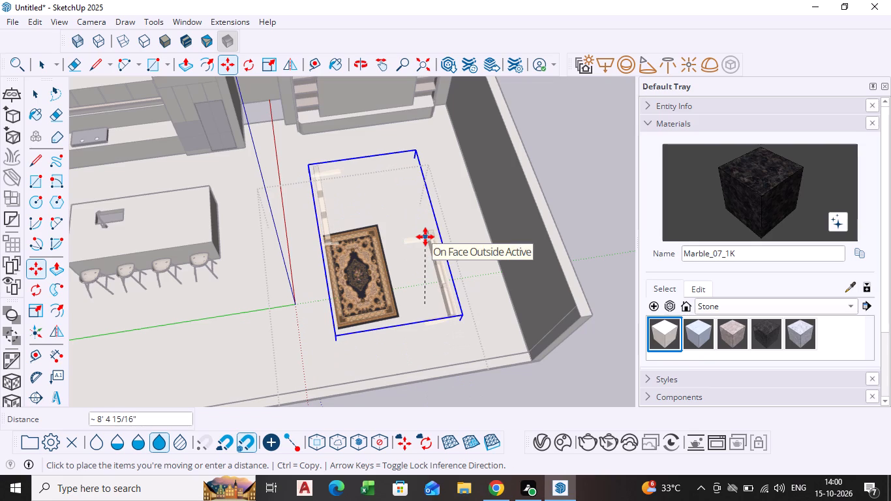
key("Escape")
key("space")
Move the rotated sofa copy about 8' 1 5/16" toward the TV wall so it faces the first sofa across the rug.
left_click(428, 366)
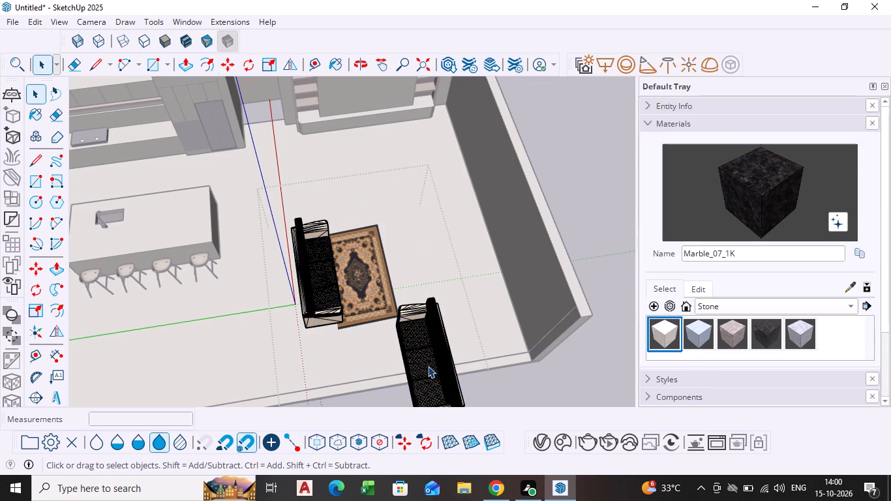
triple_click(428, 366)
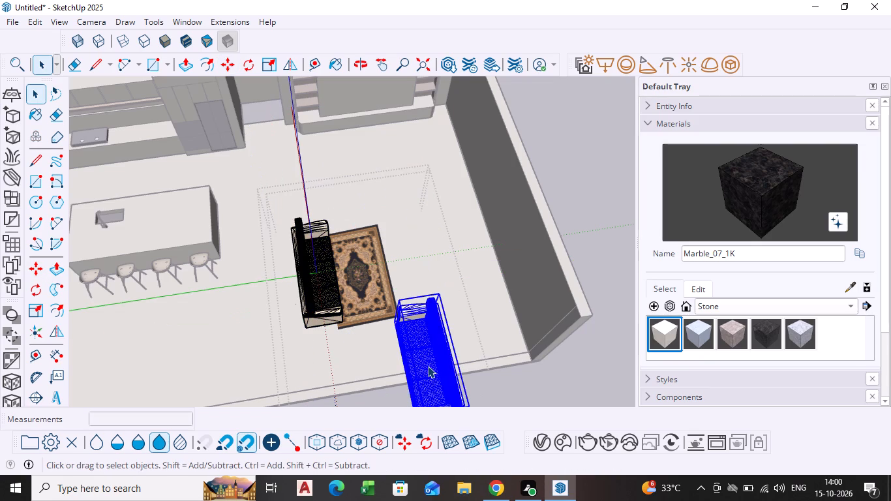
key("m")
left_click(433, 303)
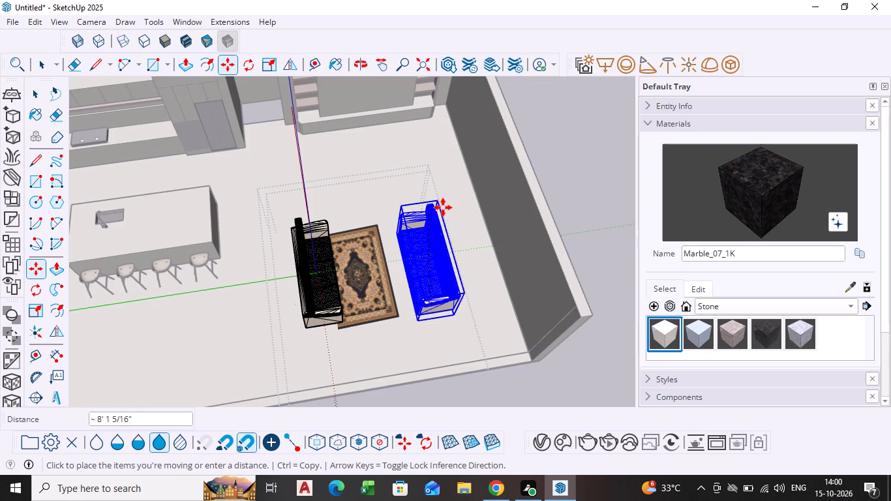
left_click(443, 207)
left_click(442, 207)
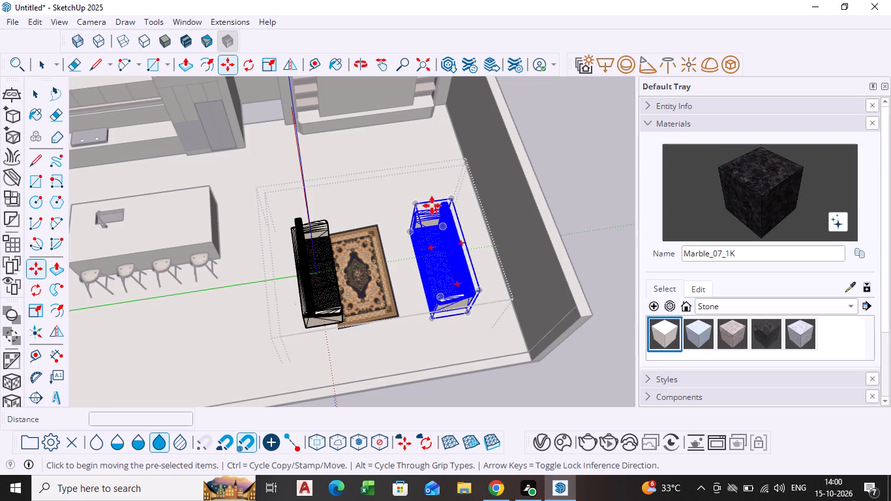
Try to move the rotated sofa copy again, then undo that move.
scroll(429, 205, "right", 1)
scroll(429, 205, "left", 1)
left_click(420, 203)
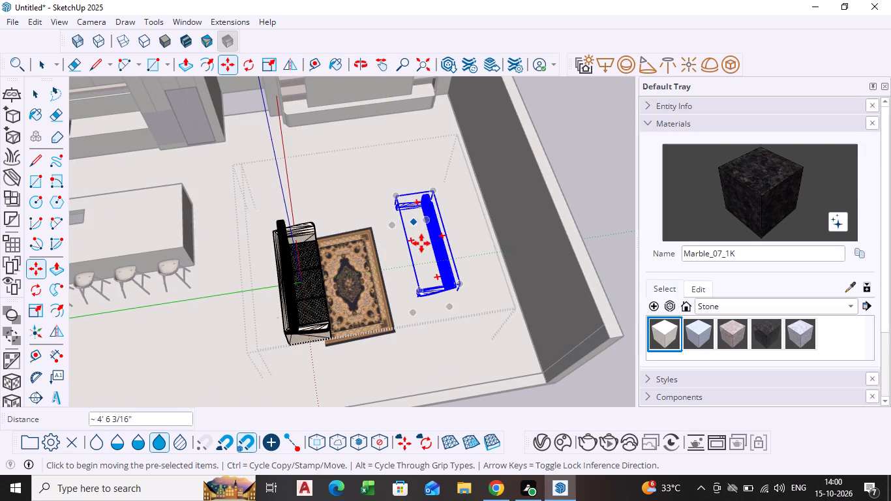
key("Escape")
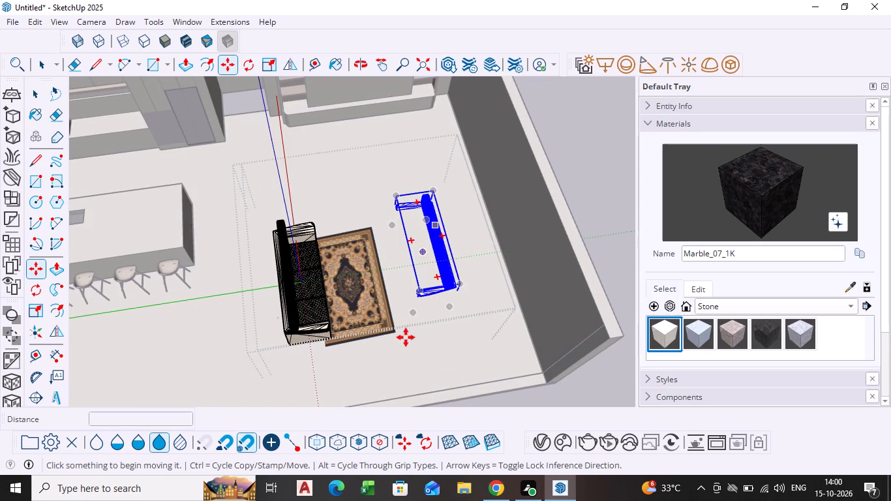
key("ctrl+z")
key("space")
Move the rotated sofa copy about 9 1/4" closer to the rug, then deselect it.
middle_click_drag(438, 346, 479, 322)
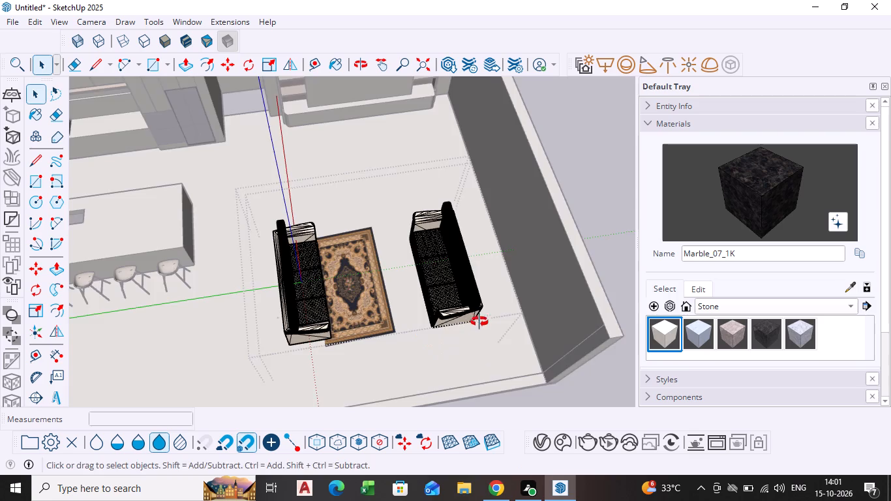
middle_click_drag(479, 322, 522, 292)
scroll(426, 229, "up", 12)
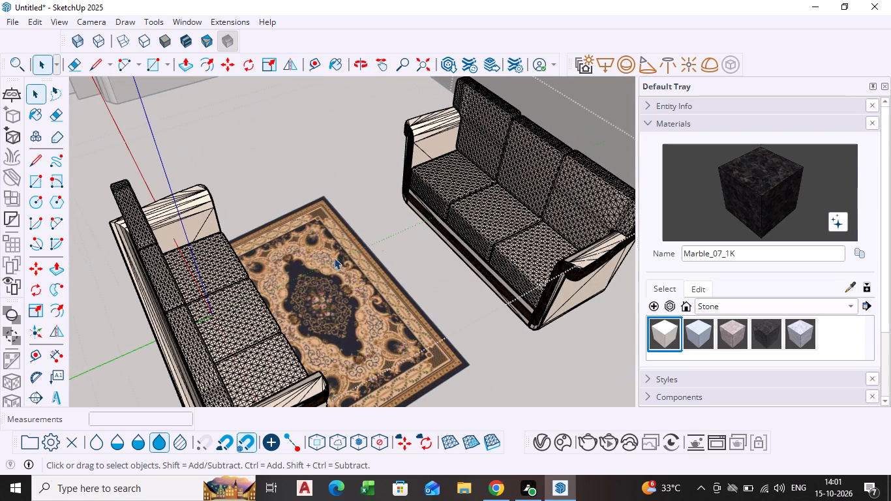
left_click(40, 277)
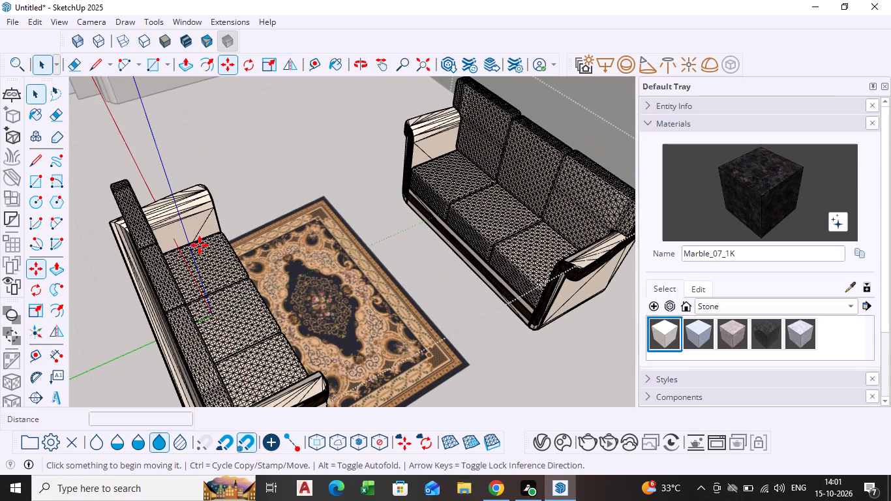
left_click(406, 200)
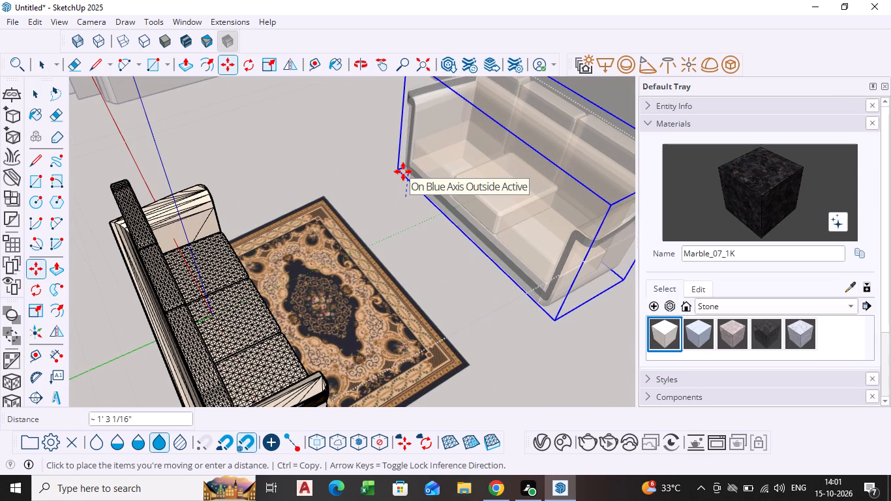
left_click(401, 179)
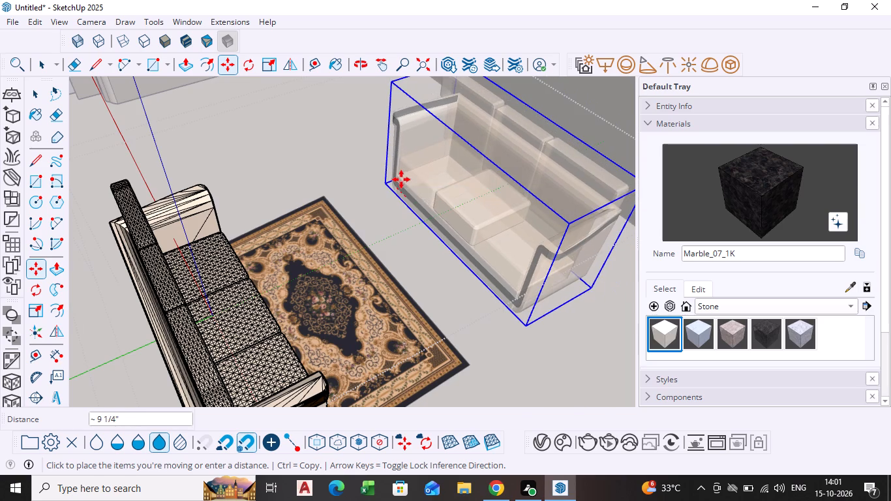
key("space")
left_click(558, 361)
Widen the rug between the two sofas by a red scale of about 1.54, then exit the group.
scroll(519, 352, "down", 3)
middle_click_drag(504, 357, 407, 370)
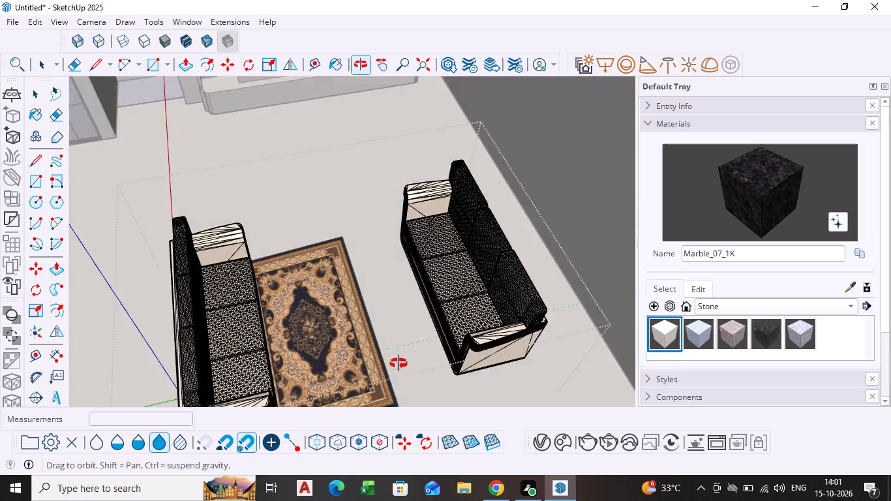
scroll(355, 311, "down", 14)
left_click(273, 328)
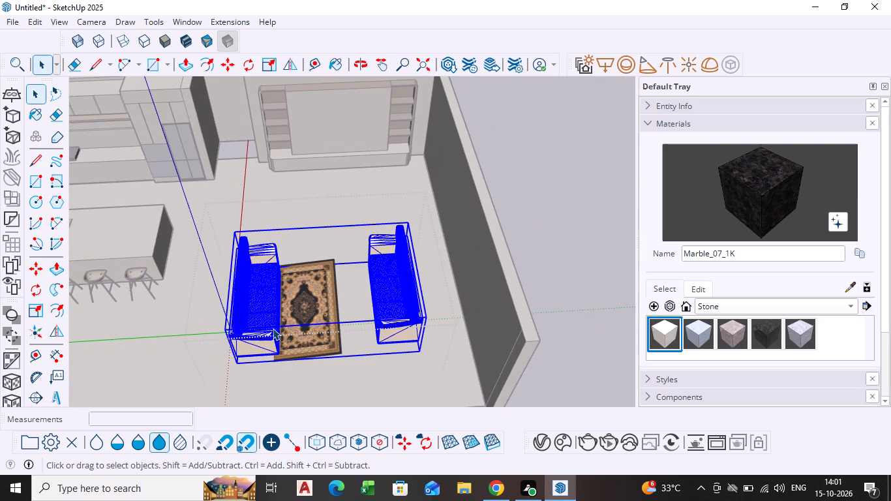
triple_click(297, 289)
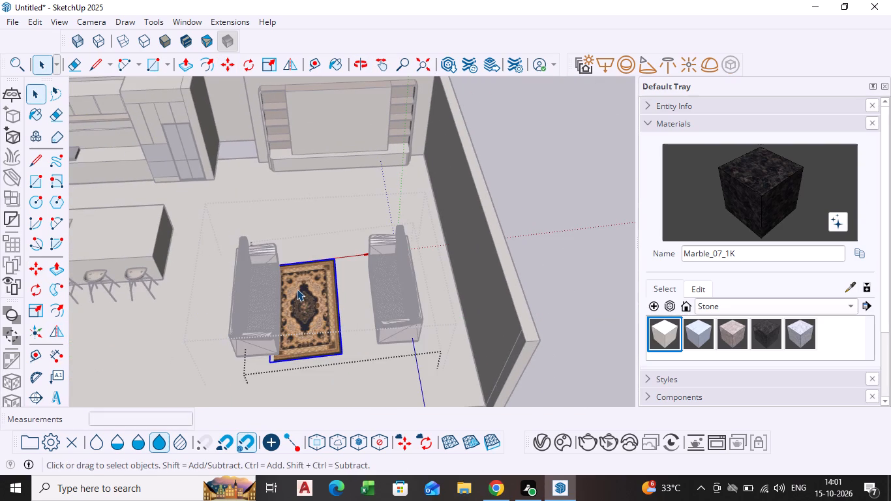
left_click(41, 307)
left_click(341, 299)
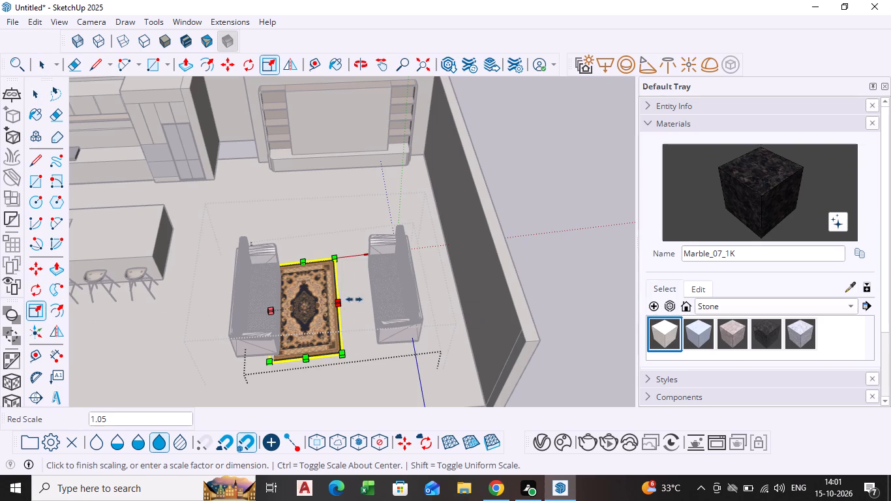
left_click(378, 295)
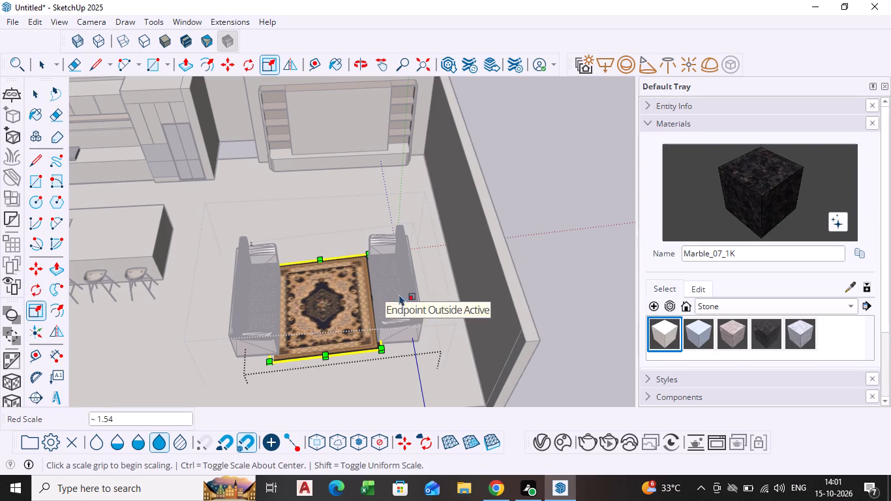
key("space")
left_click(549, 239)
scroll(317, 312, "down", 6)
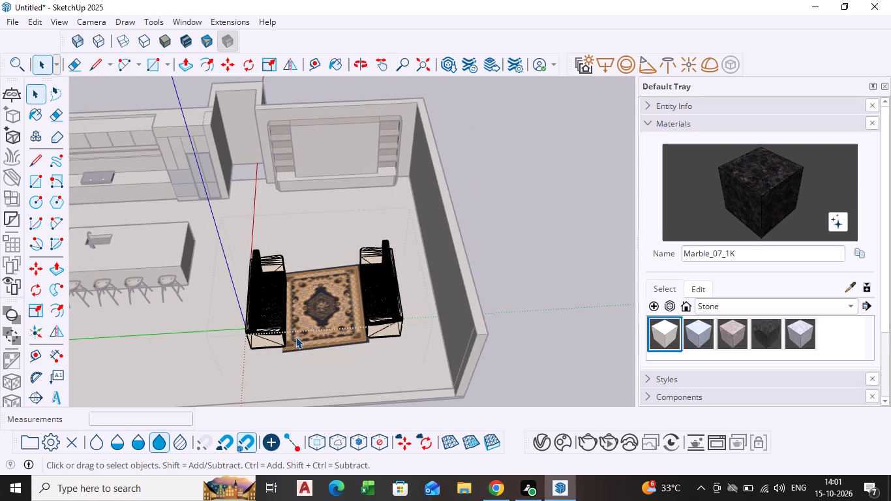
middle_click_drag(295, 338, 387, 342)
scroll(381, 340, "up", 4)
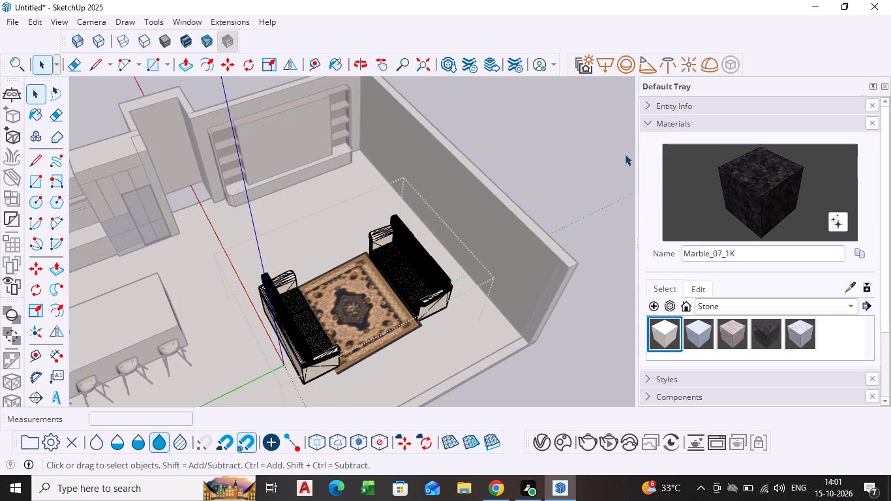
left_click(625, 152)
Examine the facing sofas and rug from several angles in relation to the island and TV wall.
scroll(547, 282, "down", 3)
scroll(517, 331, "down", 2)
middle_click_drag(457, 359, 386, 359)
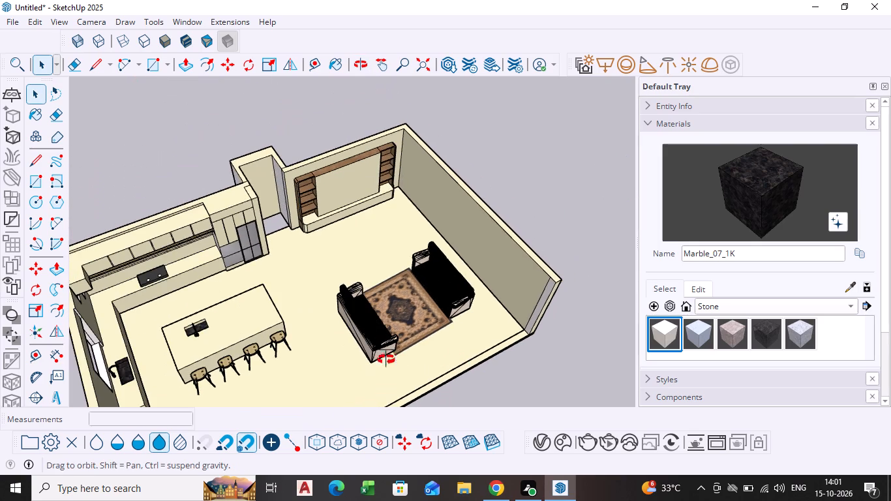
middle_click_drag(386, 359, 314, 353)
scroll(314, 350, "up", 8)
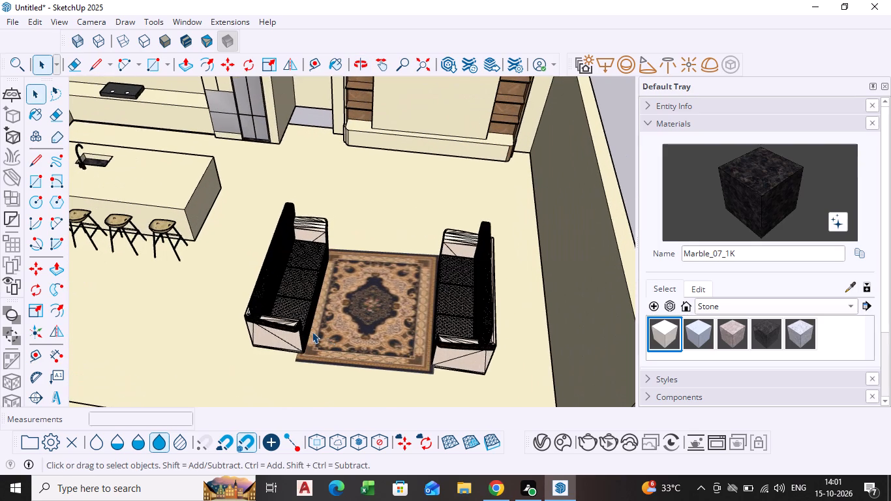
scroll(306, 329, "up", 5)
middle_click_drag(306, 329, 248, 314)
scroll(247, 312, "up", 3)
scroll(247, 312, "down", 4)
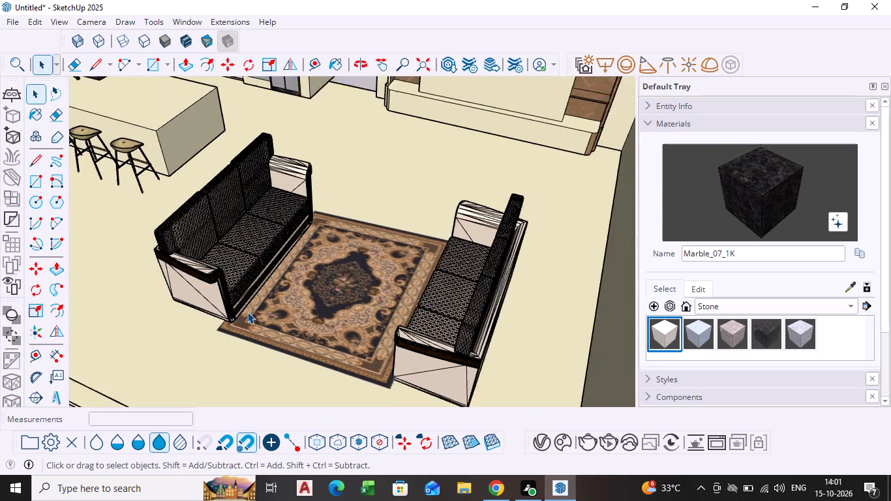
scroll(247, 312, "down", 11)
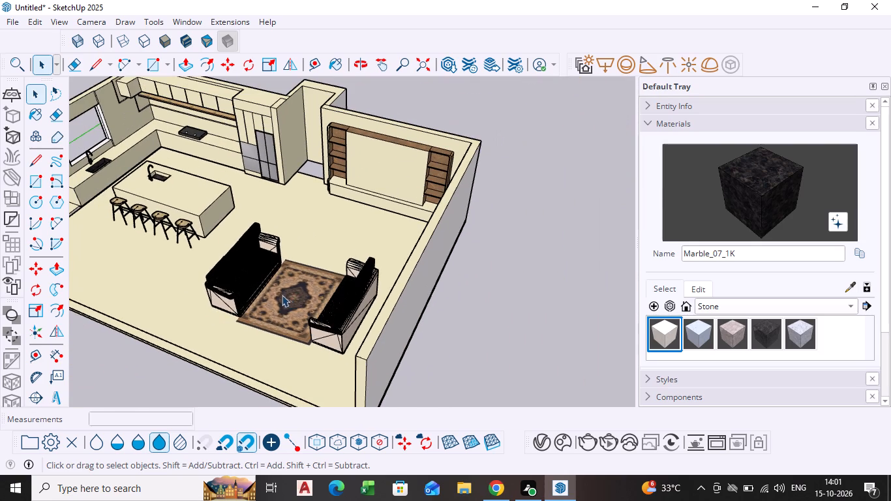
Delete the whole sofa and rug group from the living room floor.
left_click(264, 290)
key("Delete")
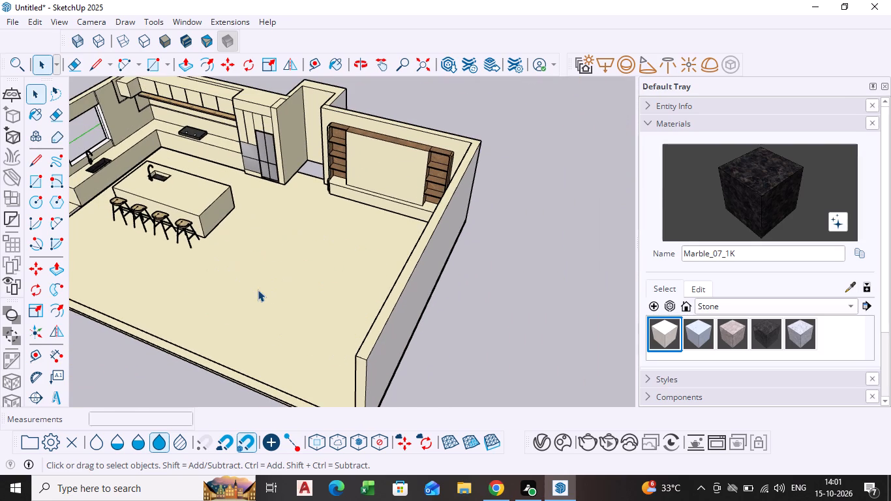
Open 3D Warehouse and browse the SOFA models within the 1 MB - 5 MB filter for a replacement.
left_click(179, 25)
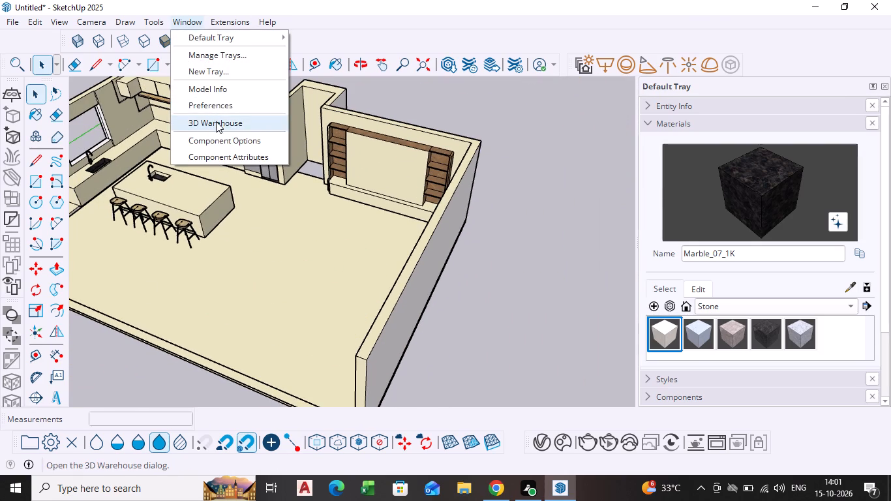
left_click(216, 121)
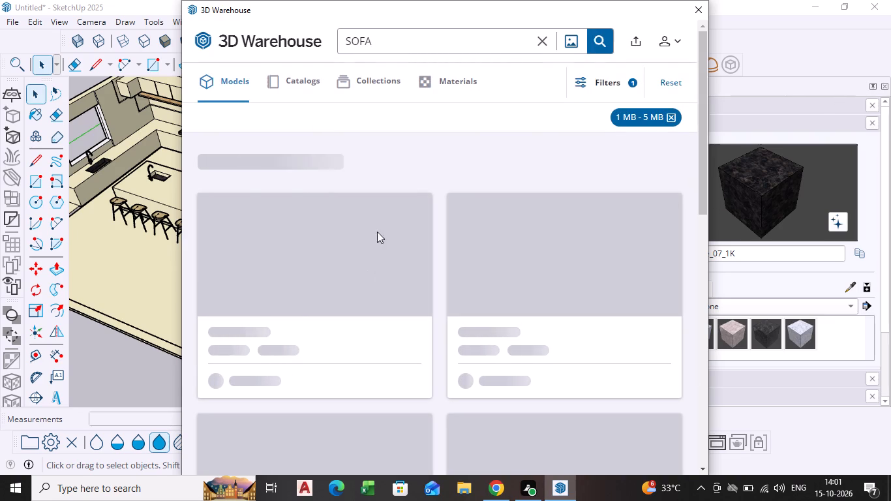
scroll(412, 213, "down", 3)
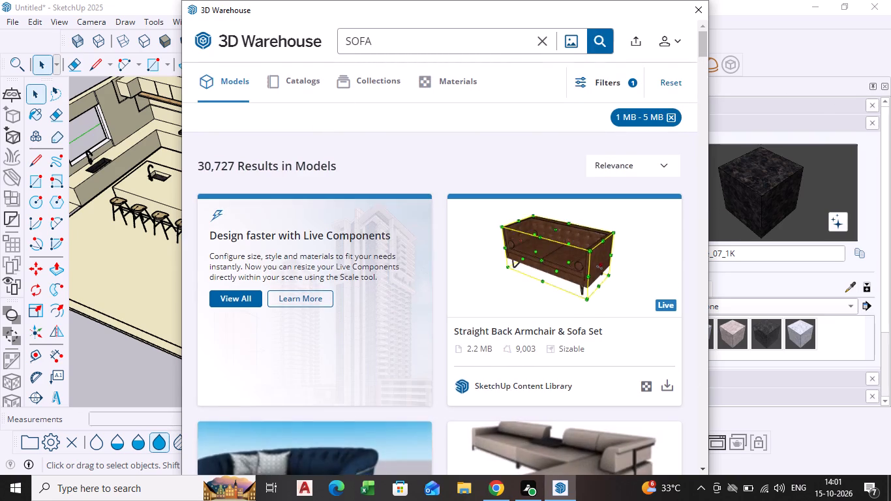
scroll(410, 222, "down", 1)
scroll(528, 327, "down", 1)
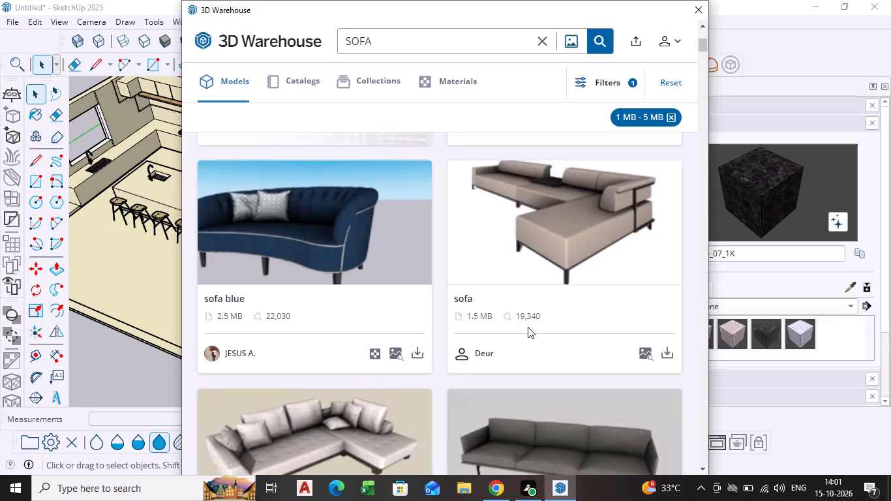
scroll(528, 327, "down", 1)
scroll(561, 331, "up", 3)
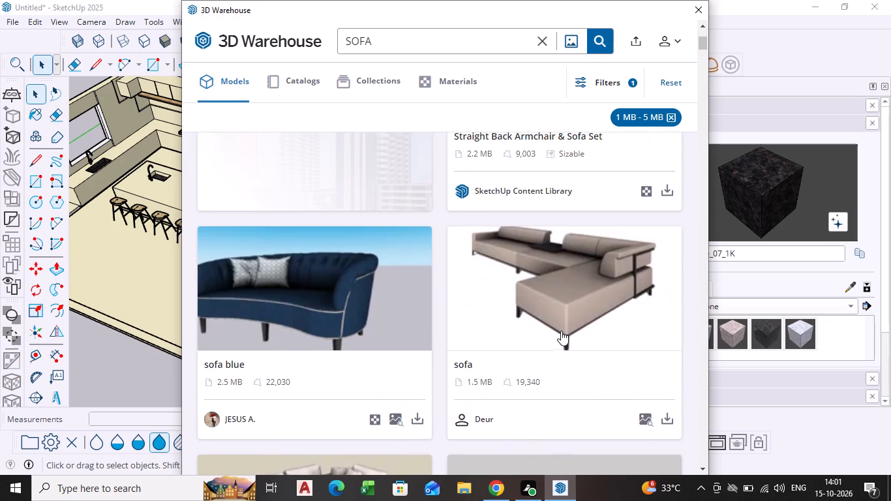
scroll(561, 331, "down", 3)
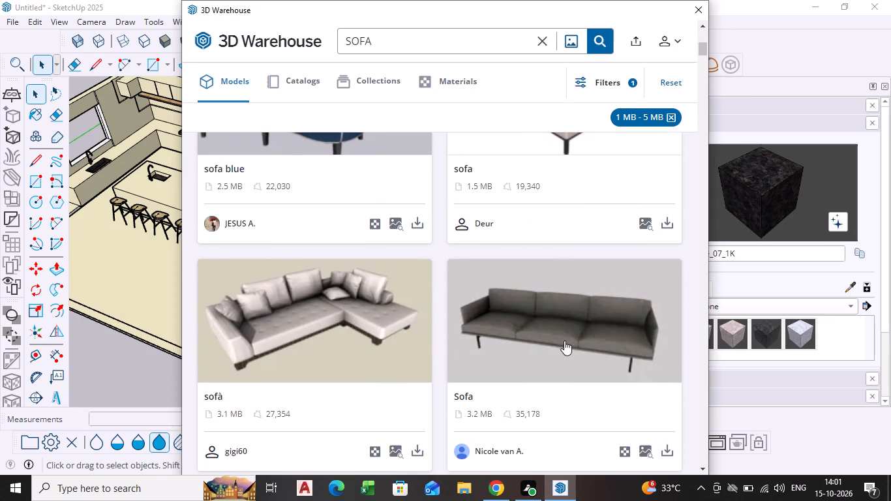
scroll(431, 349, "down", 4)
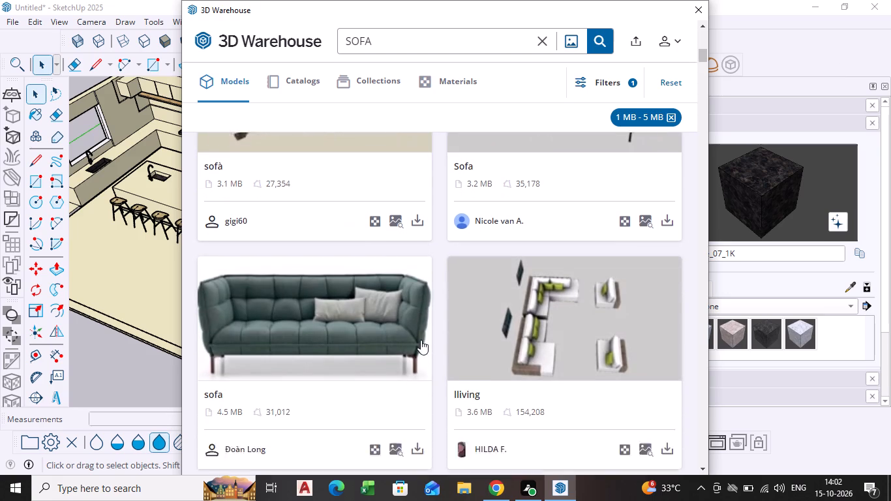
scroll(357, 281, "down", 4)
scroll(470, 277, "up", 4)
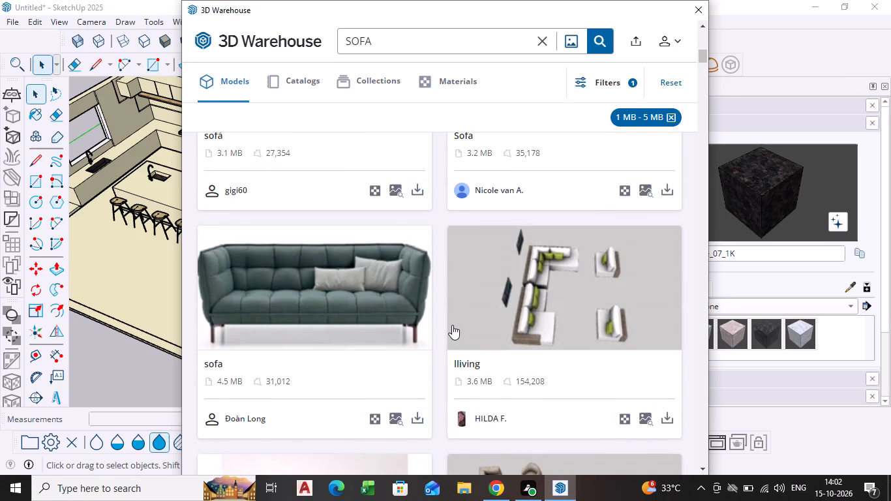
scroll(537, 260, "down", 3)
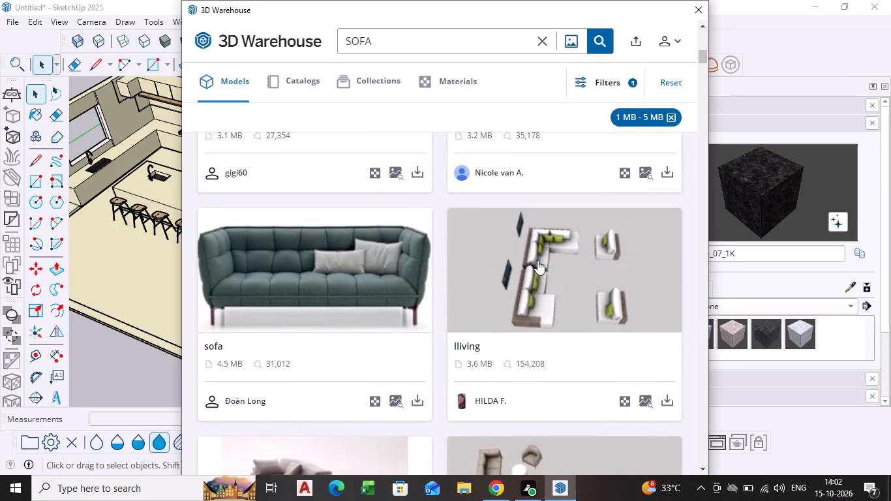
scroll(537, 260, "down", 7)
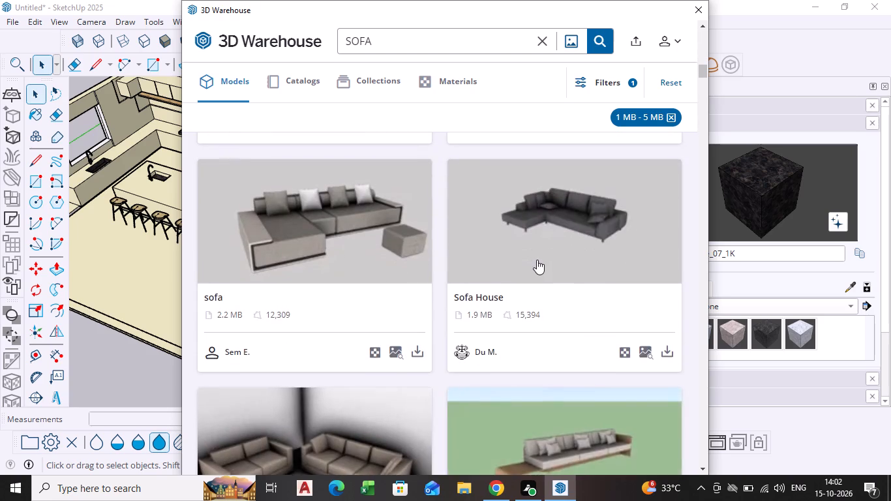
scroll(446, 346, "down", 5)
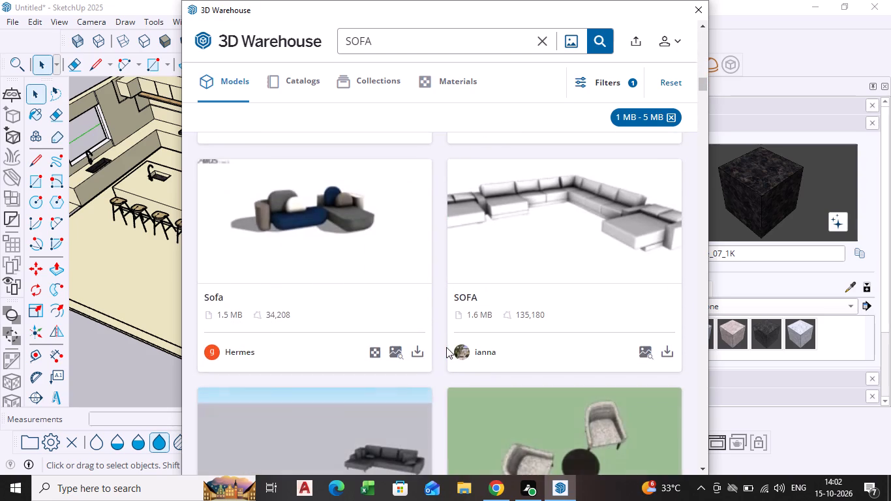
scroll(446, 347, "down", 9)
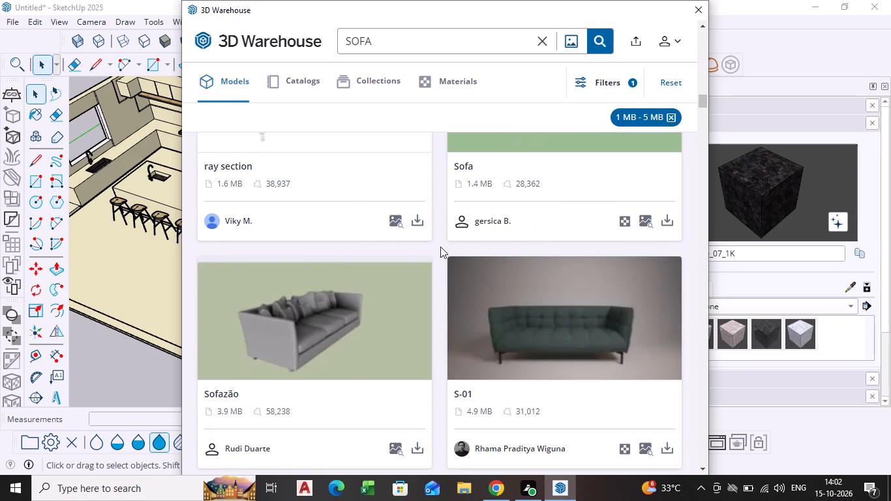
Refine the 3D Warehouse model search to L SOFA, keeping the 1 MB - 5 MB size filter.
left_click(345, 39)
key("space")
type("L")
key("space")
key("Return")
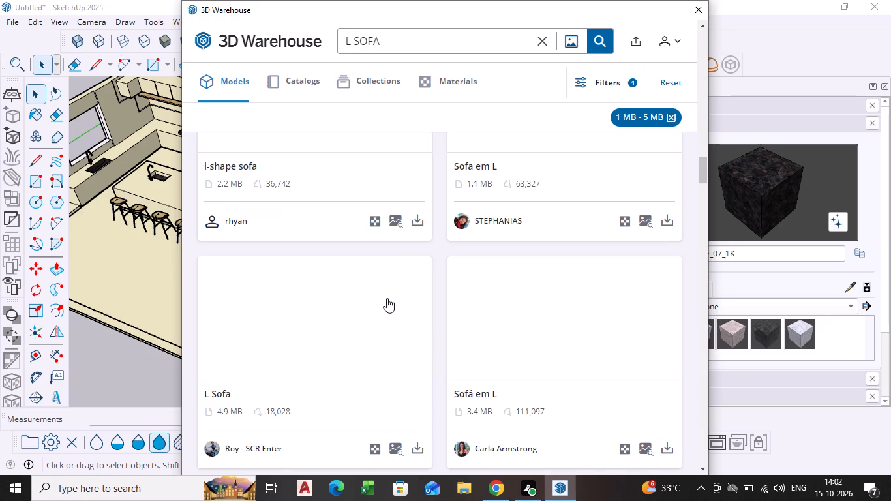
Browse the L SOFA models and compare their shapes and file sizes for a suitable living room replacement.
scroll(489, 276, "up", 5)
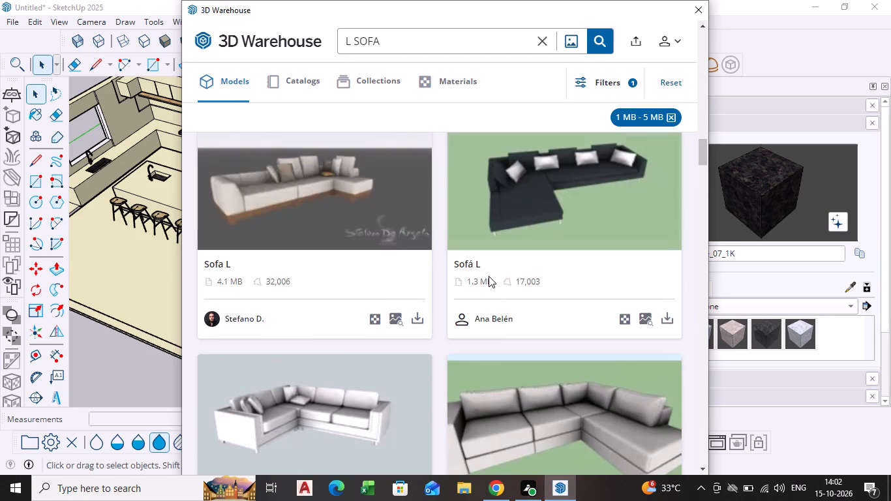
scroll(489, 276, "up", 7)
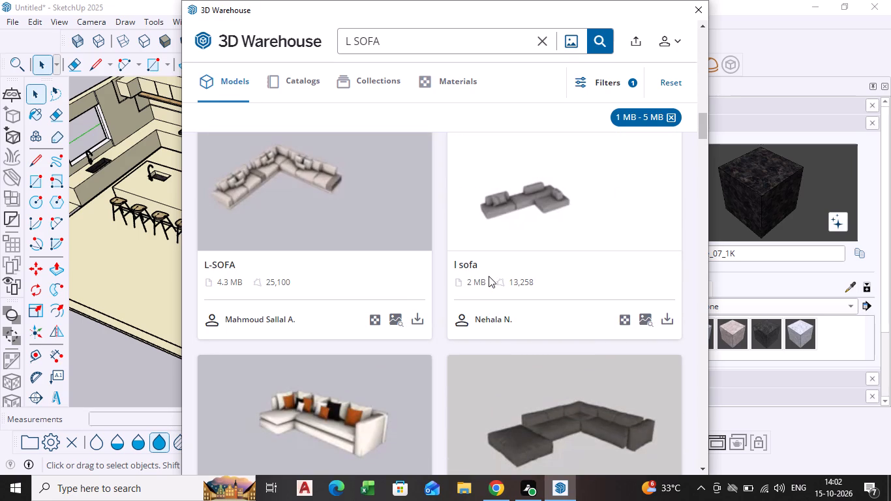
scroll(378, 250, "up", 3)
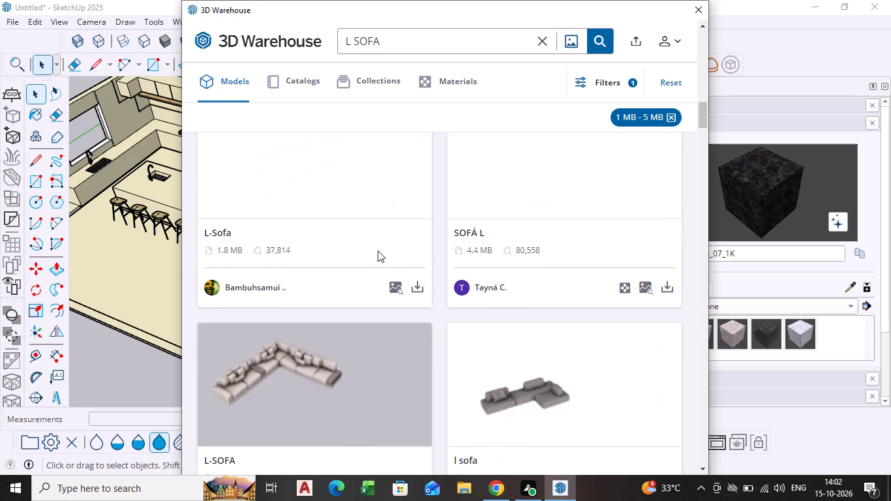
scroll(378, 250, "up", 5)
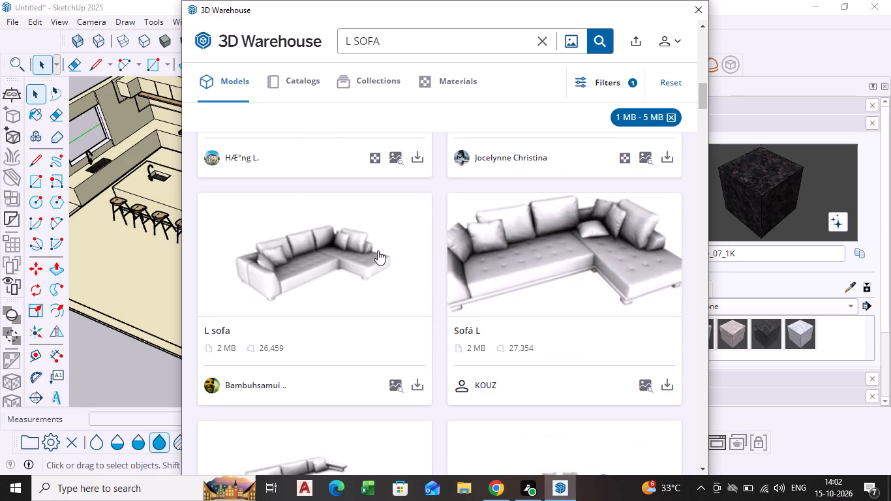
scroll(378, 250, "up", 5)
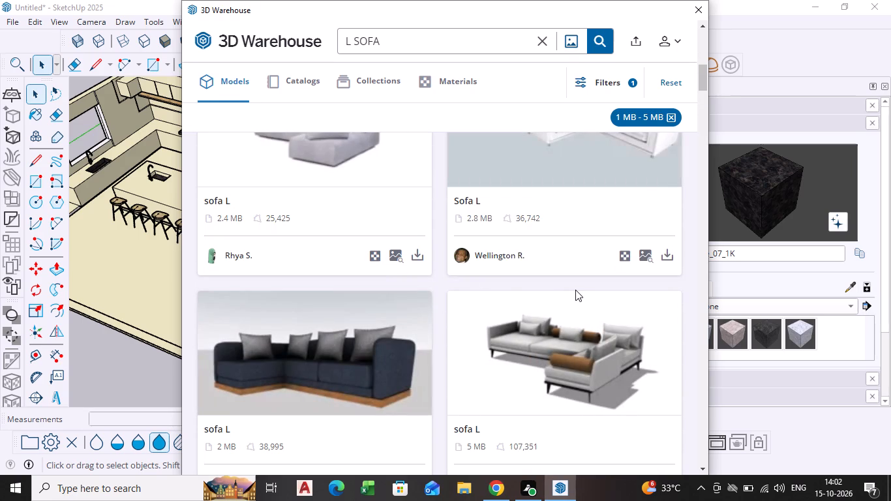
scroll(563, 288, "up", 4)
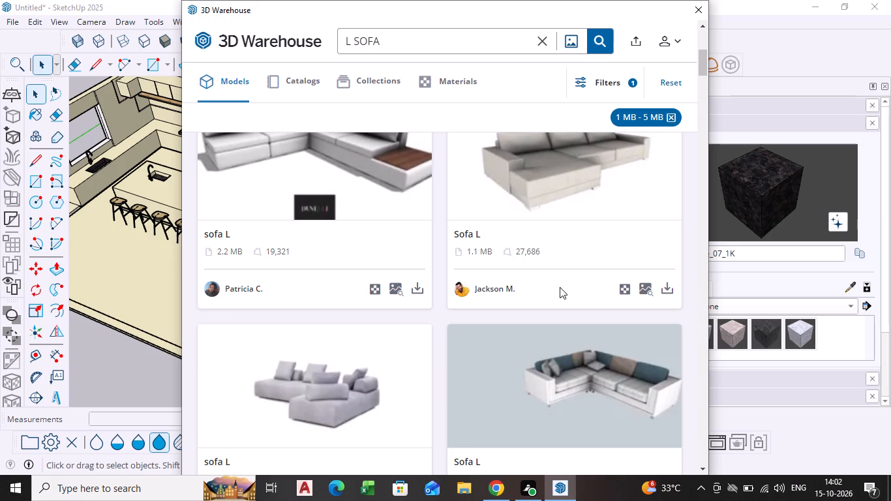
scroll(545, 282, "up", 3)
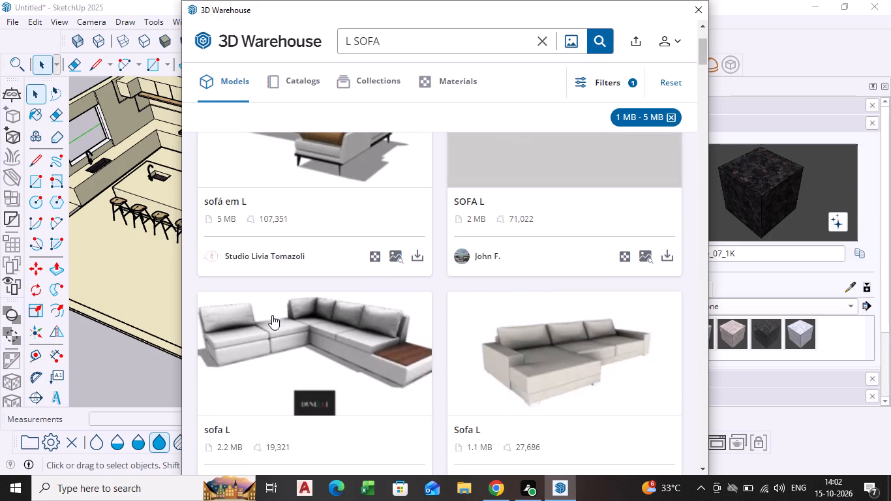
scroll(371, 308, "up", 5)
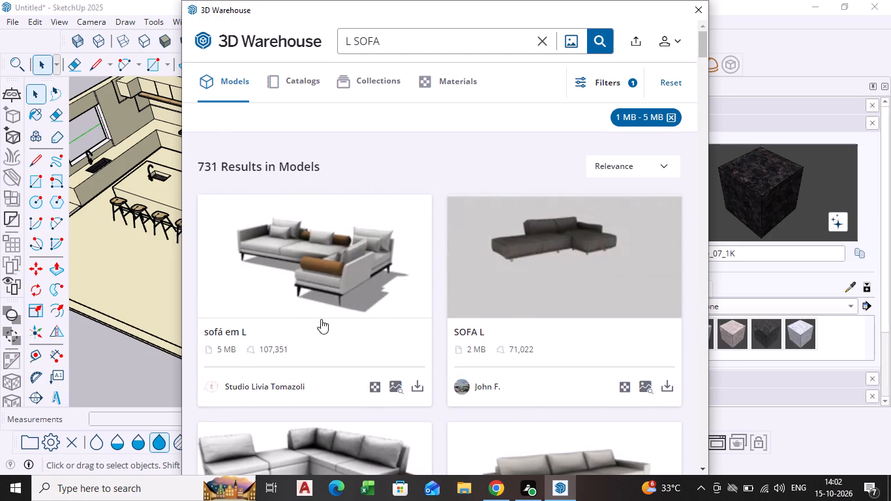
scroll(517, 320, "down", 12)
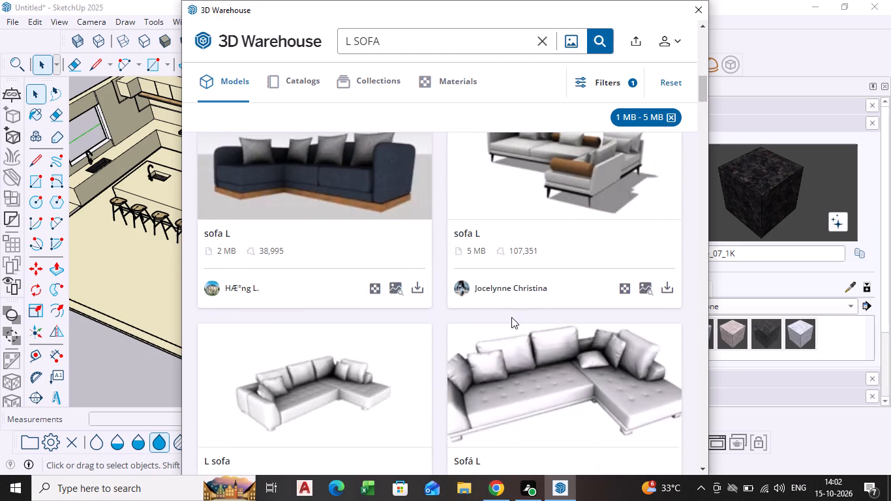
scroll(548, 380, "down", 3)
scroll(497, 348, "down", 3)
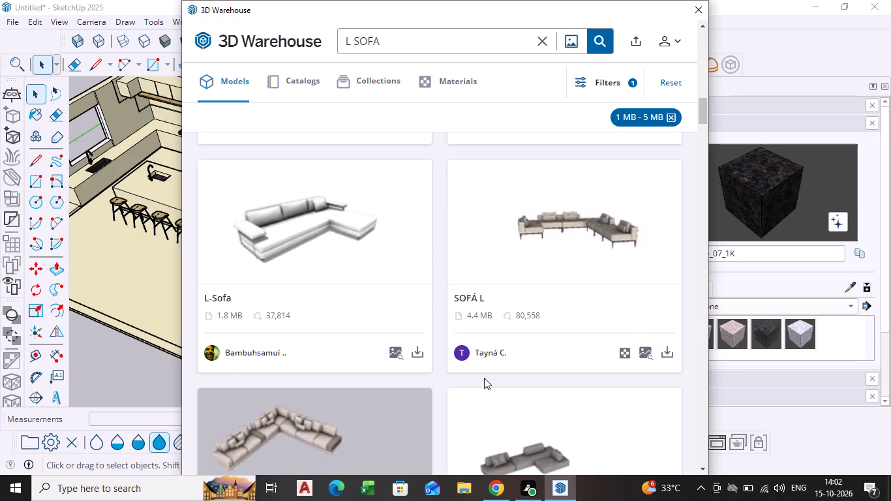
scroll(434, 318, "down", 4)
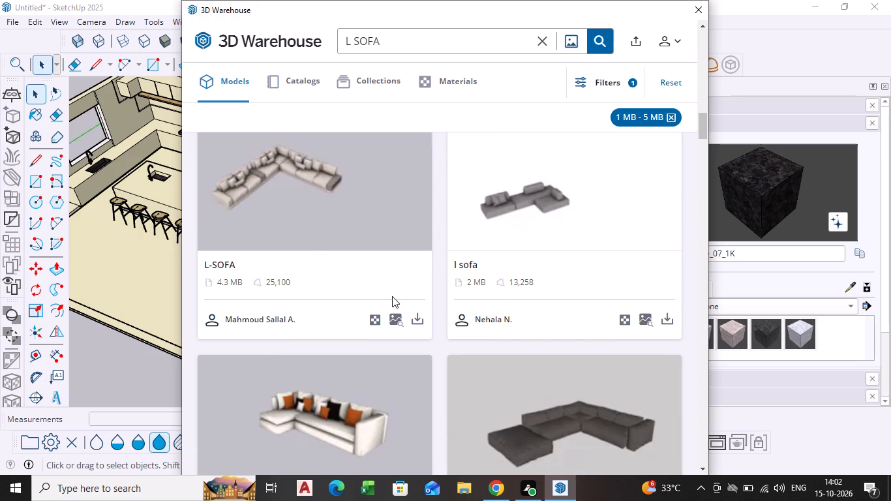
scroll(395, 298, "down", 3)
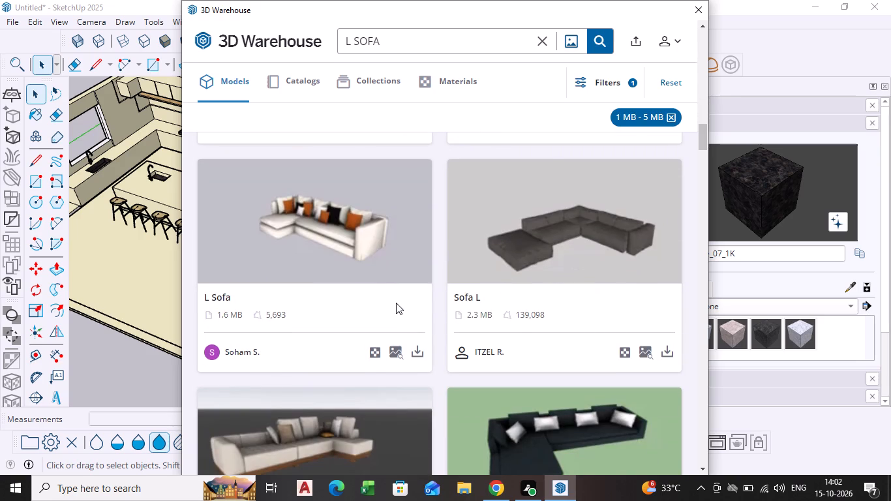
scroll(397, 303, "down", 4)
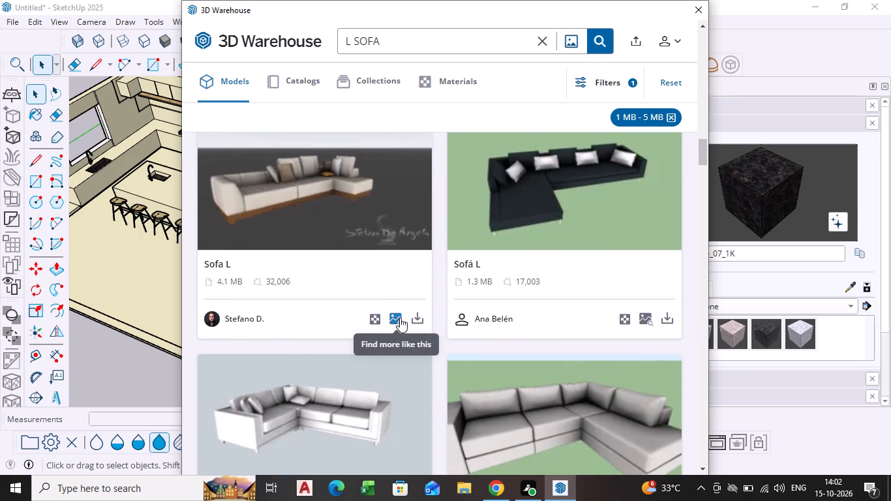
scroll(506, 331, "down", 4)
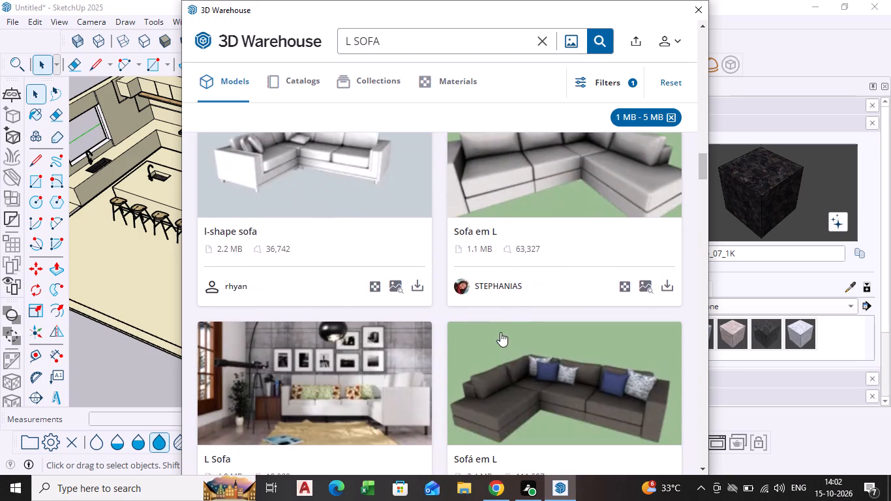
scroll(428, 349, "down", 5)
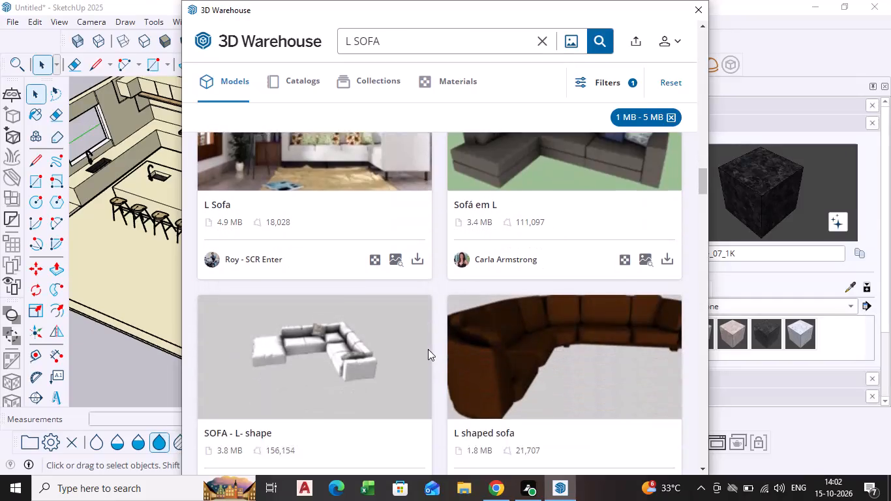
scroll(406, 313, "down", 3)
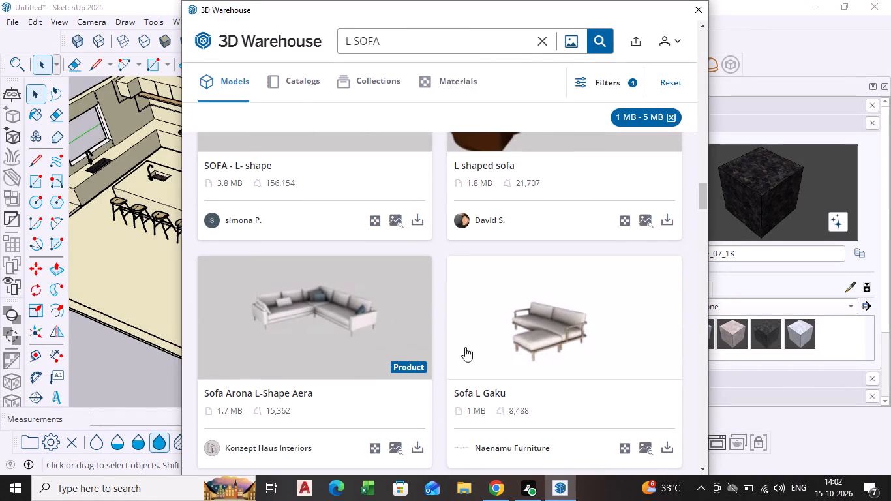
scroll(469, 331, "down", 4)
scroll(418, 308, "down", 4)
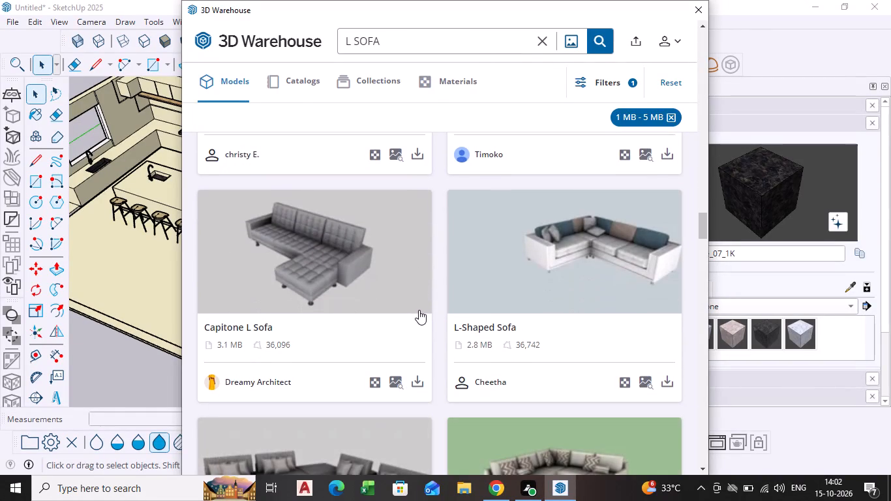
scroll(419, 310, "down", 5)
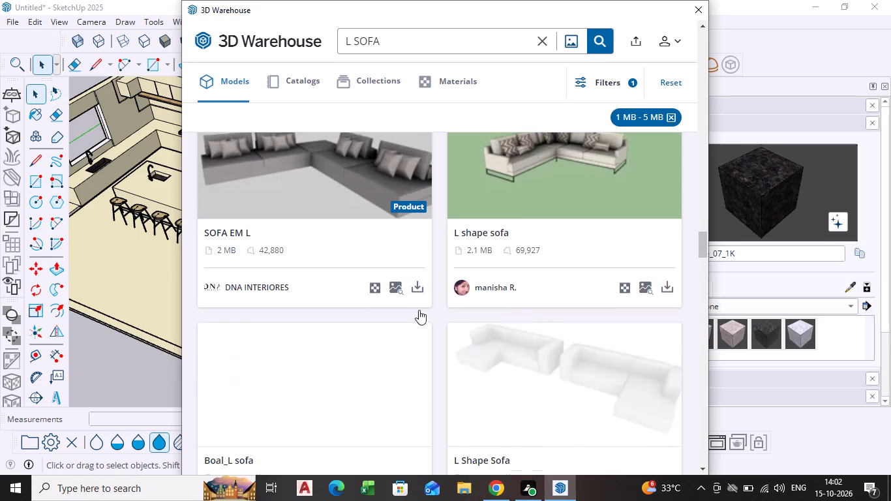
scroll(419, 310, "down", 5)
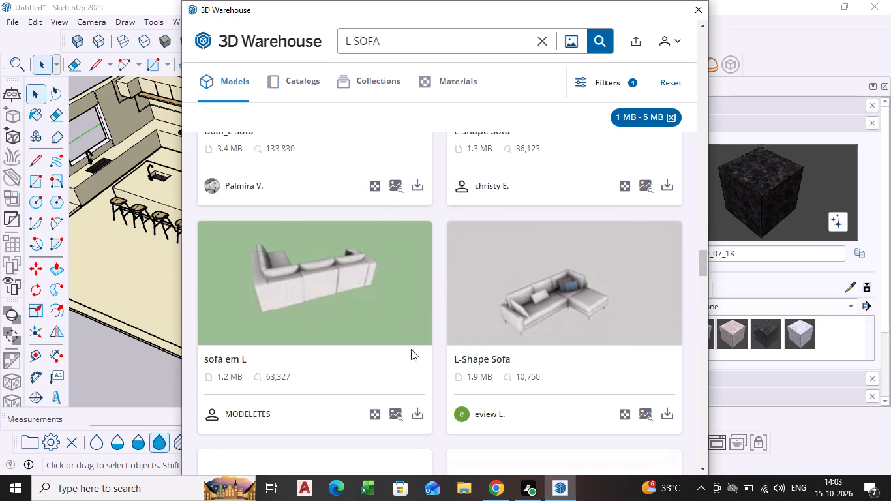
scroll(479, 359, "down", 3)
scroll(399, 367, "down", 4)
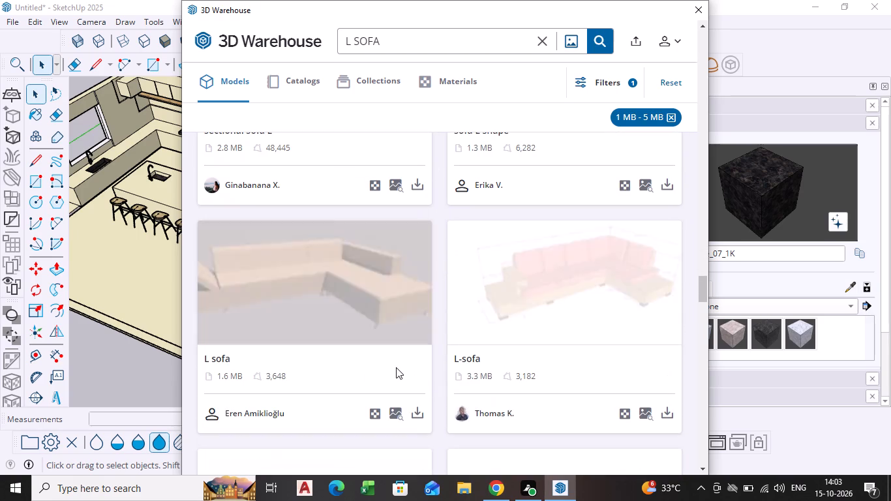
scroll(404, 252, "down", 3)
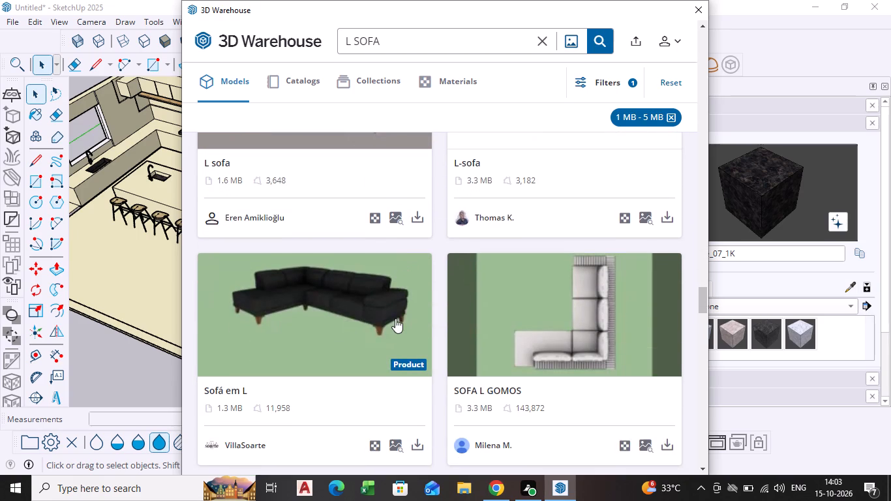
scroll(395, 318, "up", 19)
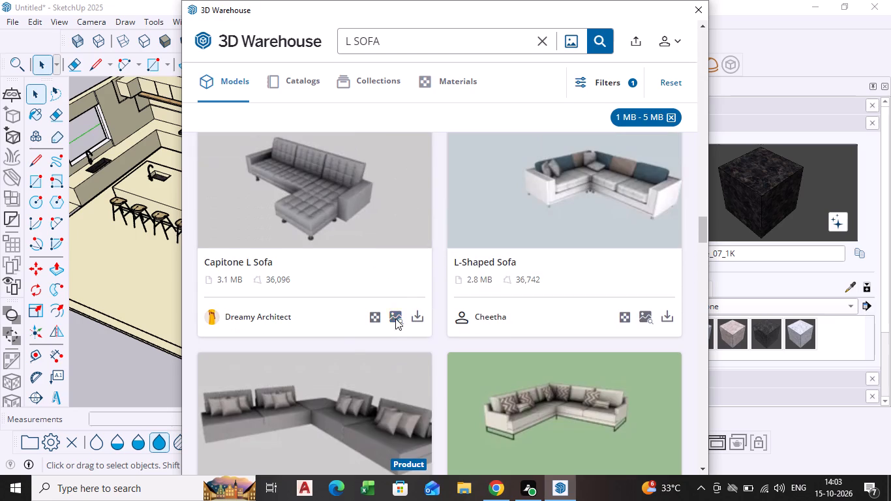
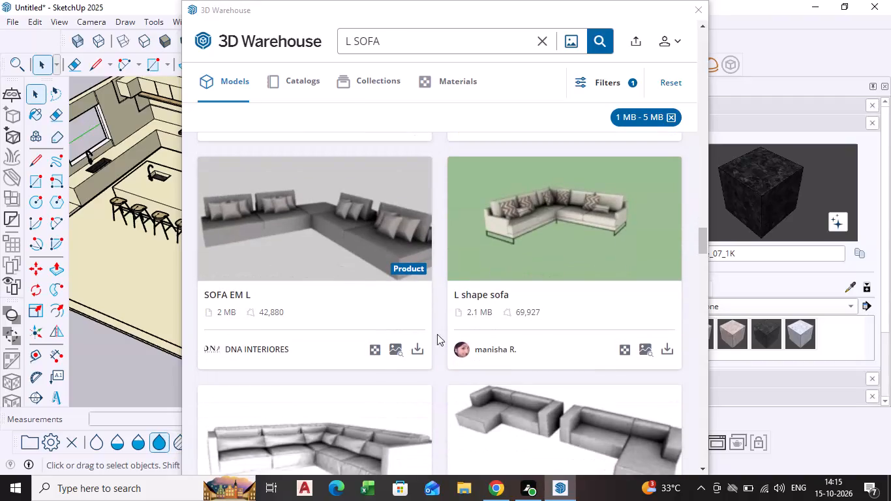
Load the black "Sofá L" model (1.3 MB) from the L SOFA results and place it on the floor facing the wooden shelving wall.
scroll(376, 344, "down", 3)
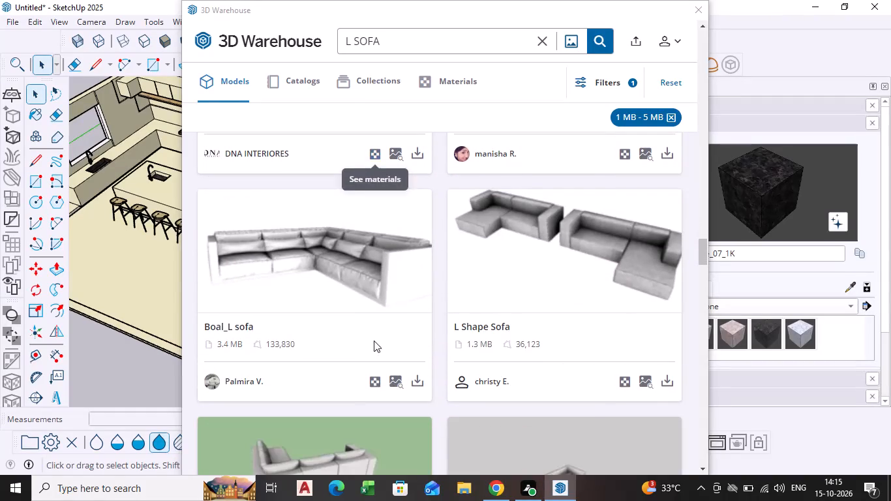
scroll(350, 271, "up", 10)
scroll(416, 233, "up", 3)
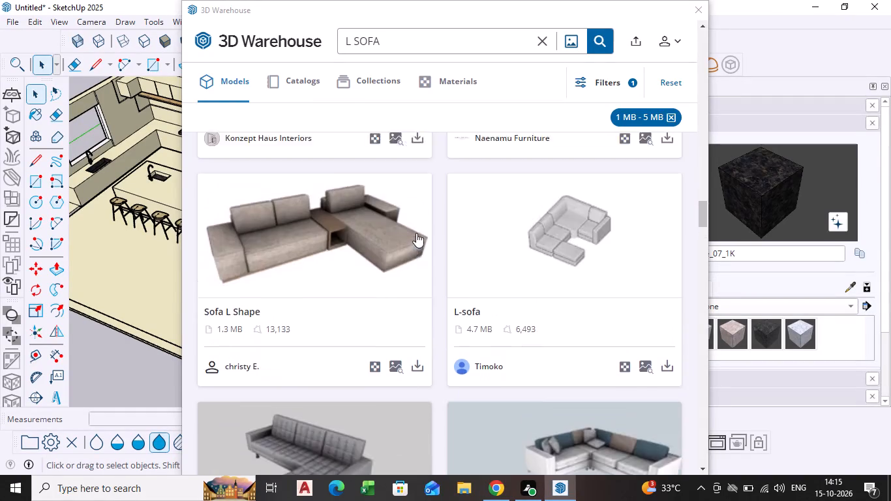
scroll(416, 233, "up", 6)
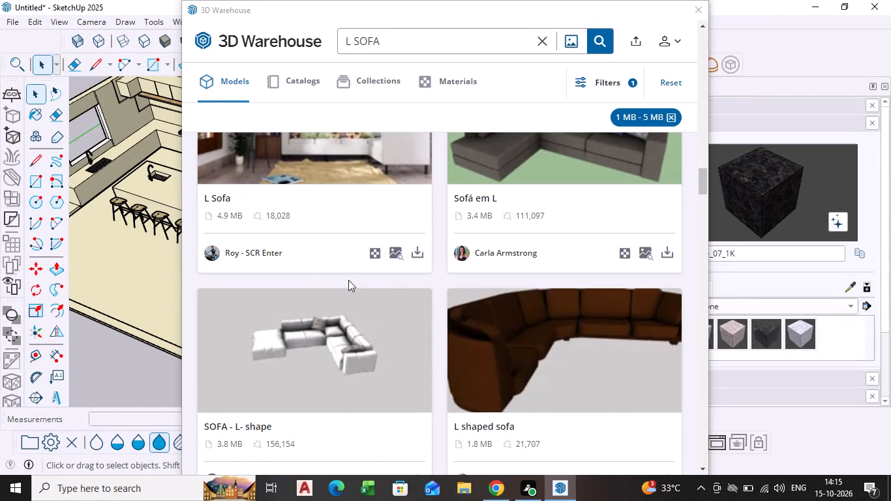
scroll(309, 275, "up", 5)
scroll(409, 273, "up", 4)
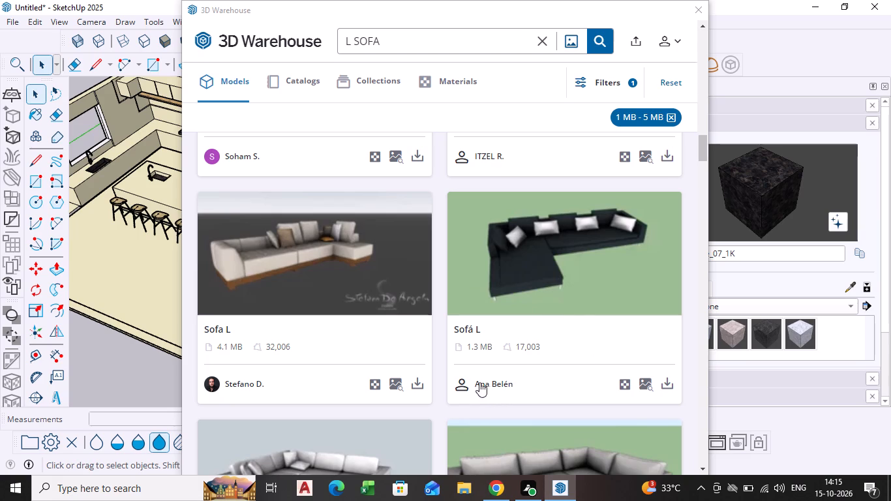
left_click(666, 384)
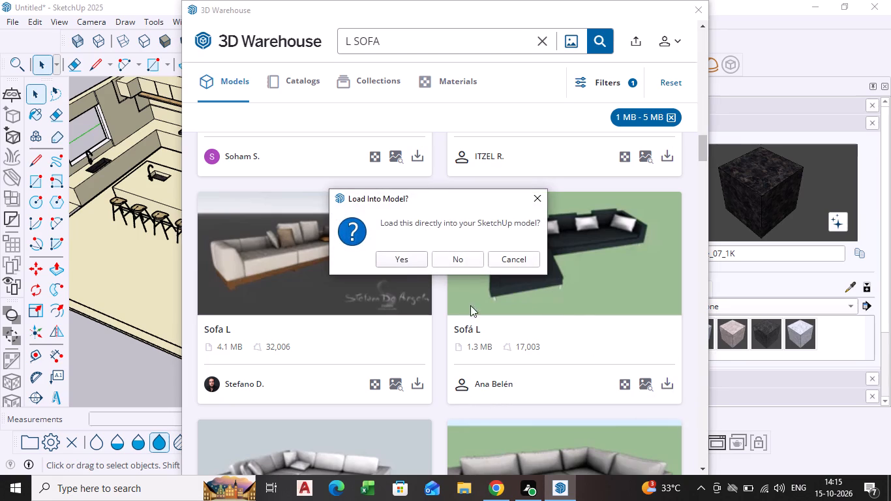
left_click(403, 258)
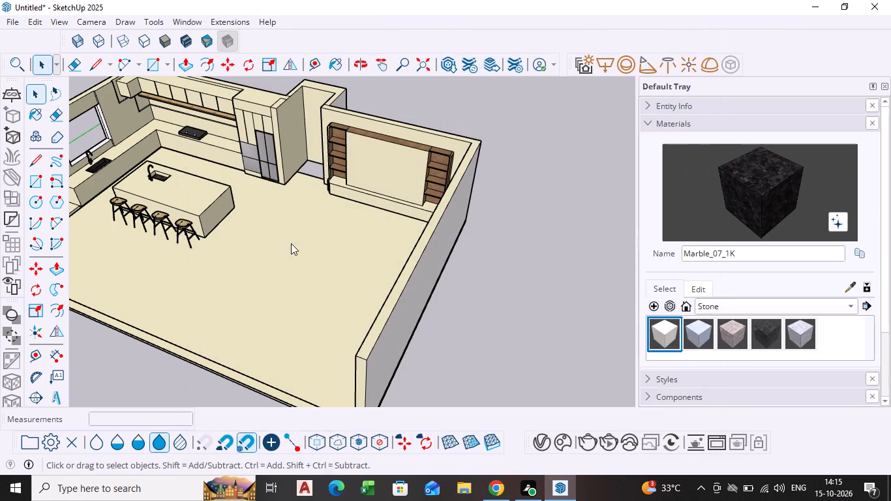
middle_click_drag(248, 284, 447, 266)
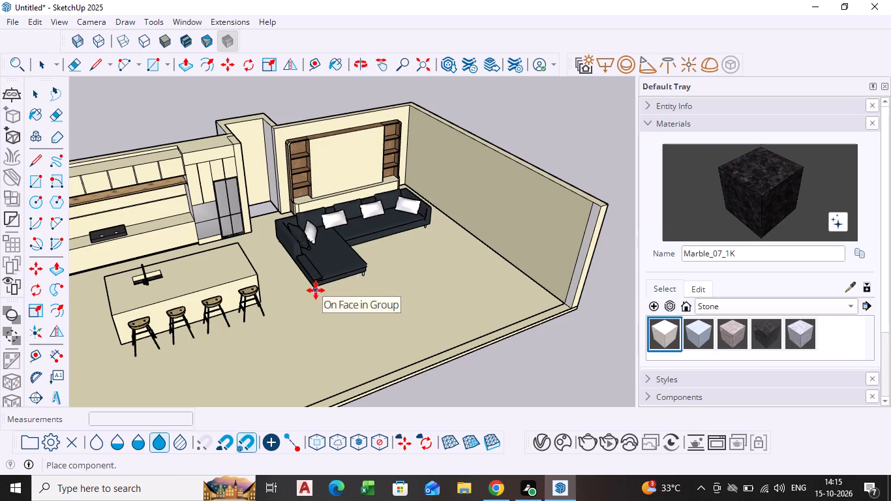
left_click(331, 310)
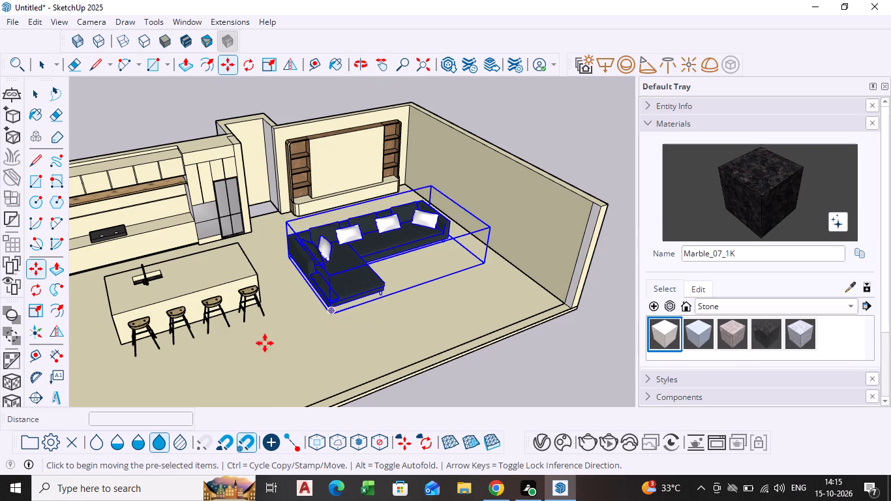
Rotate the L-shaped sofa about 91 degrees on the floor plane around its front corner.
left_click(38, 282)
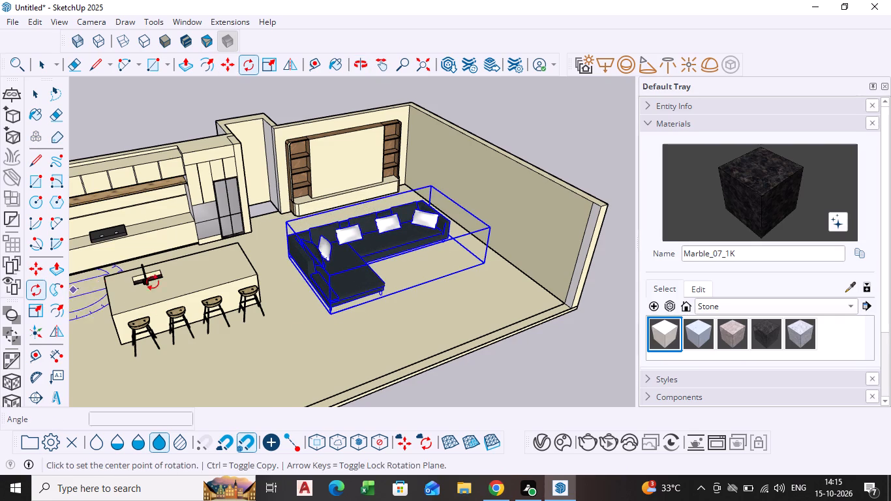
left_click(325, 312)
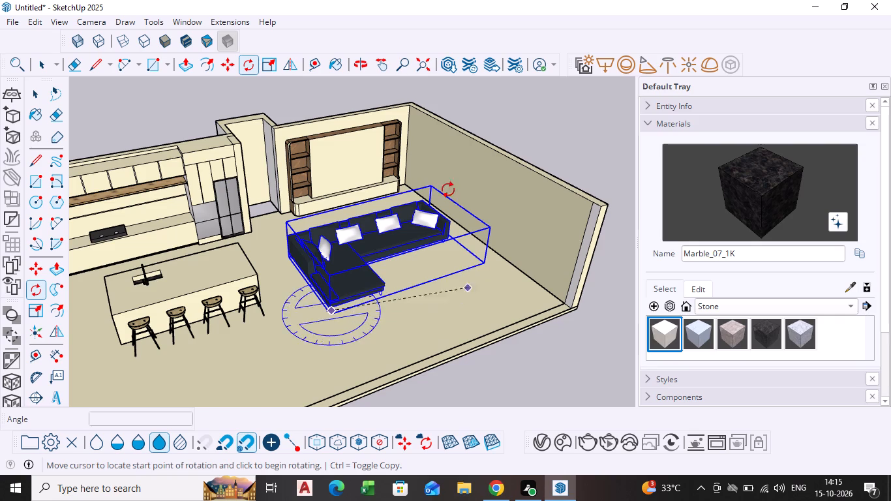
left_click(252, 166)
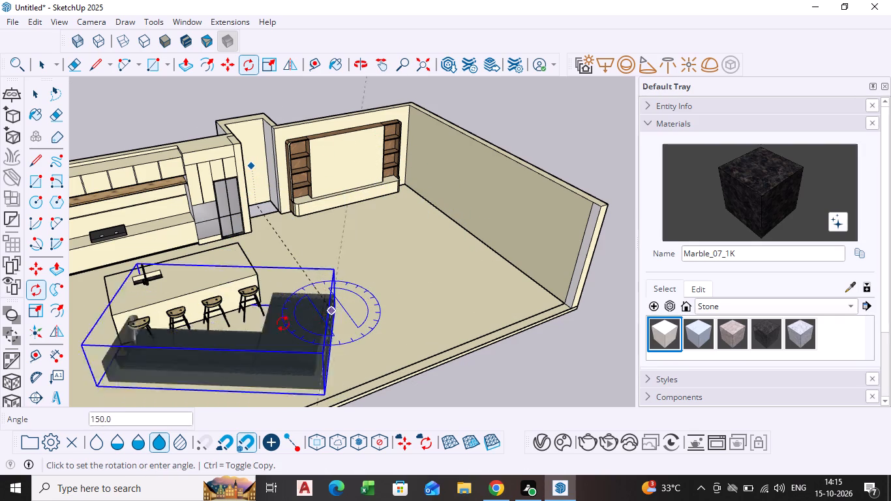
left_click(281, 324)
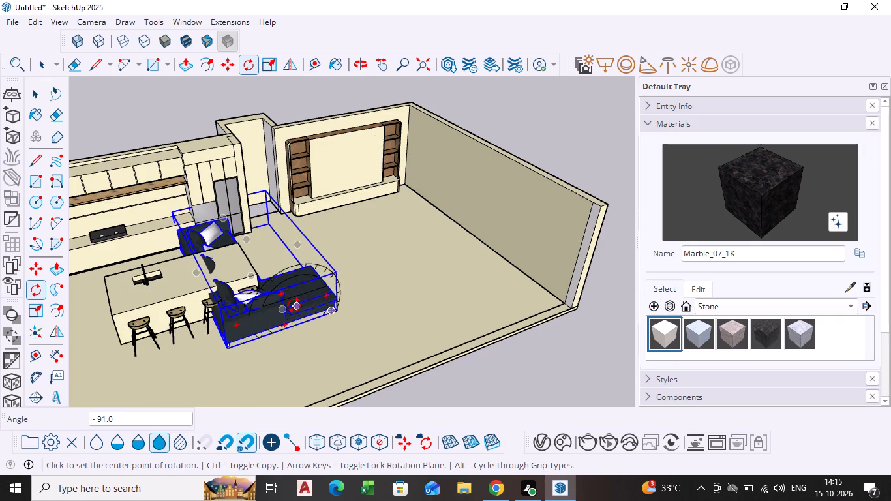
key("space")
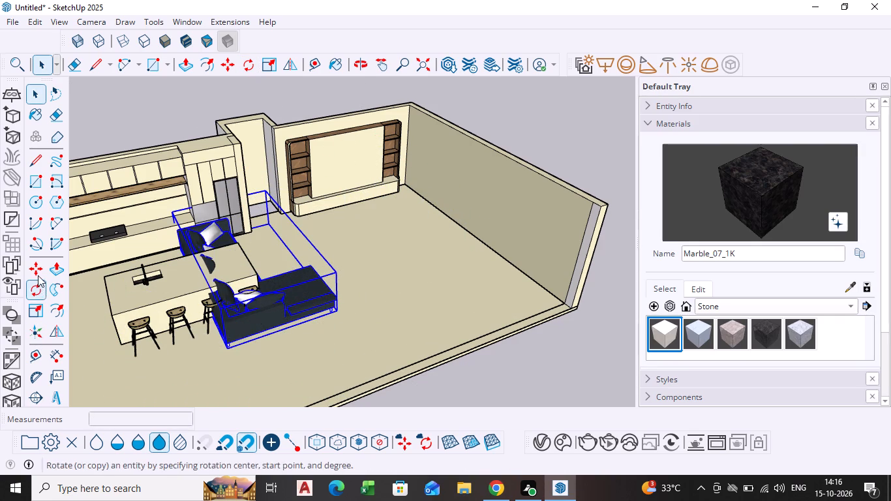
Move the rotated sofa about 12' away from the kitchen island onto the open living-area floor.
left_click(38, 273)
left_click(232, 345)
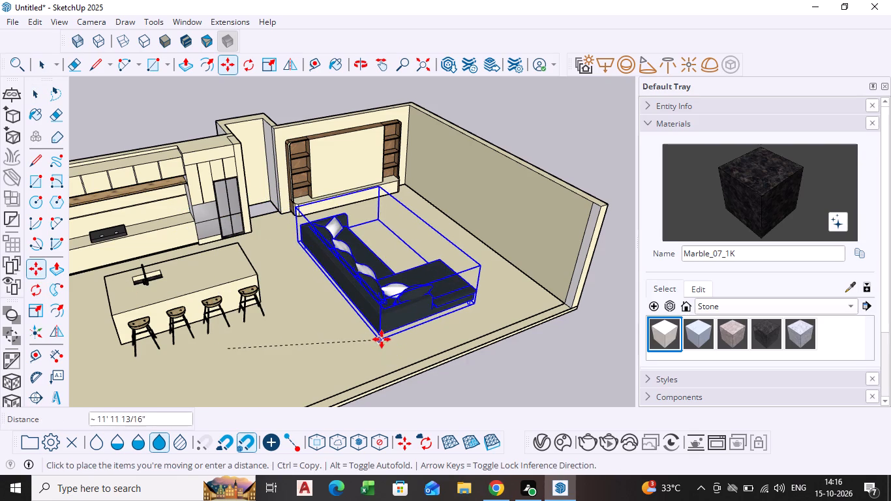
left_click(382, 339)
key("space")
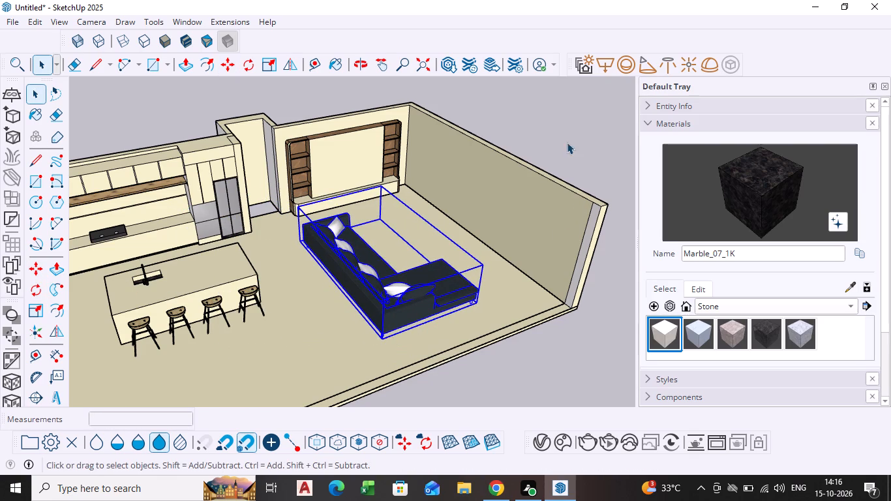
left_click(562, 125)
Scale the sofa down slightly along the red axis, then along the green axis from its back side.
scroll(417, 259, "down", 3)
middle_click_drag(415, 259, 386, 341)
scroll(388, 326, "up", 3)
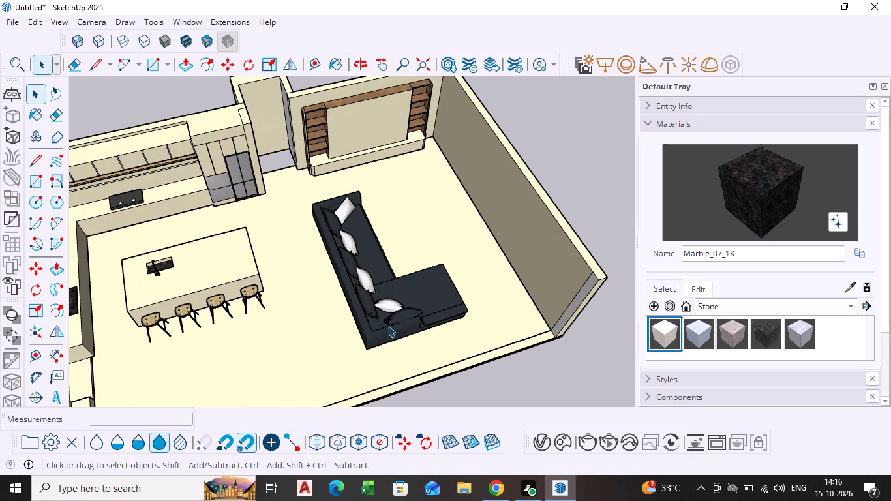
left_click(388, 326)
scroll(394, 317, "down", 2)
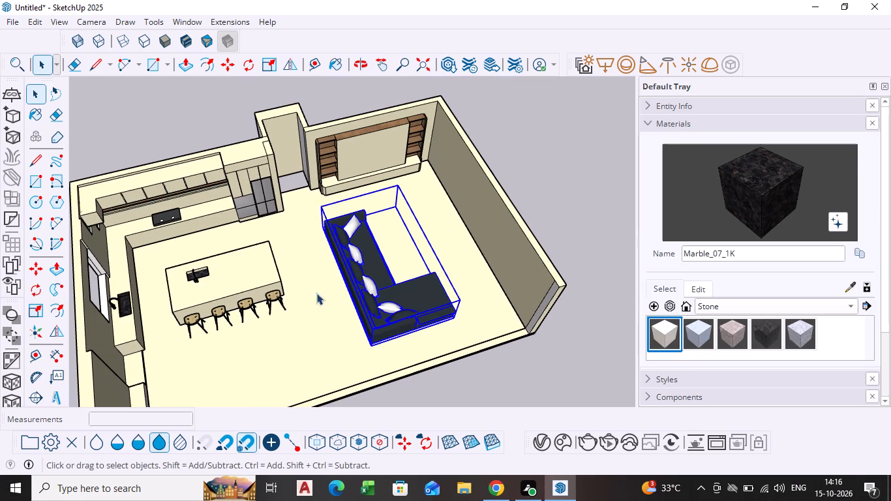
left_click(40, 307)
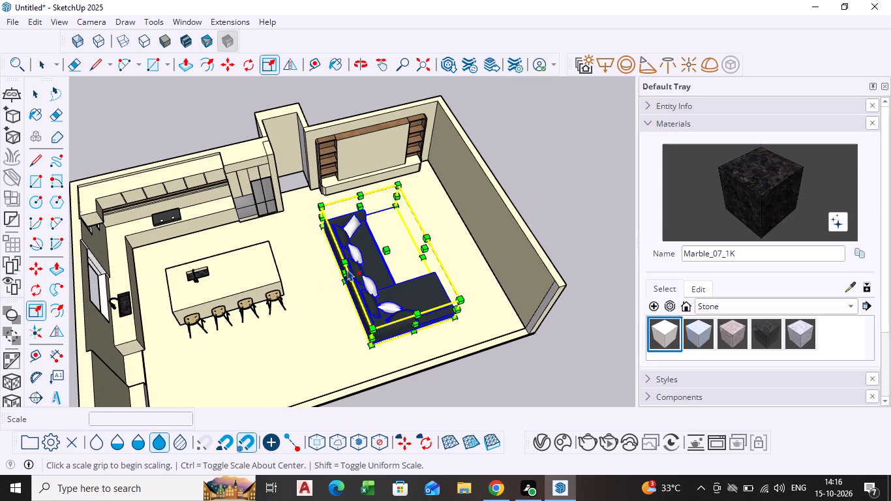
middle_click_drag(351, 267, 320, 213)
scroll(346, 274, "down", 1)
scroll(400, 290, "up", 4)
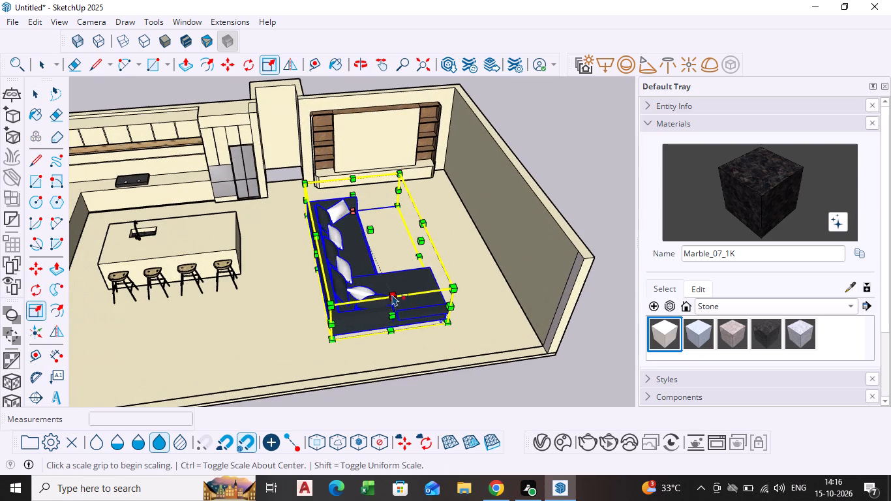
left_click(395, 318)
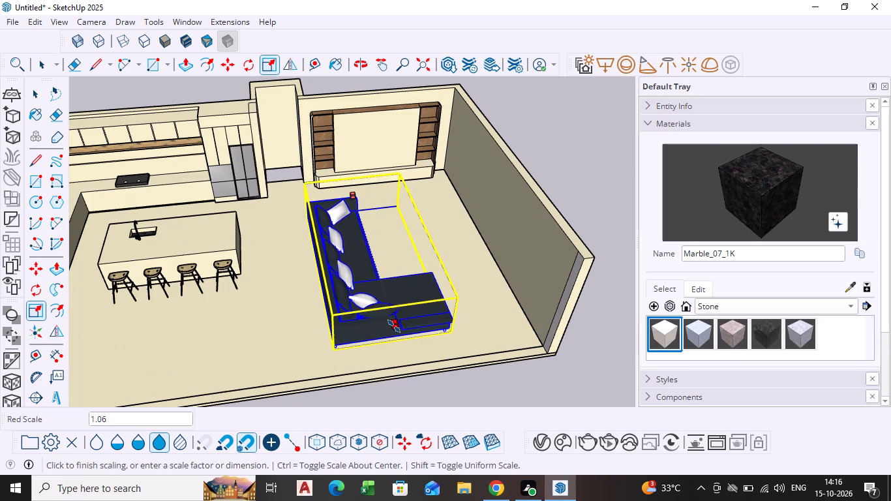
left_click(388, 303)
middle_click_drag(317, 287, 359, 273)
scroll(324, 247, "up", 4)
left_click(332, 250)
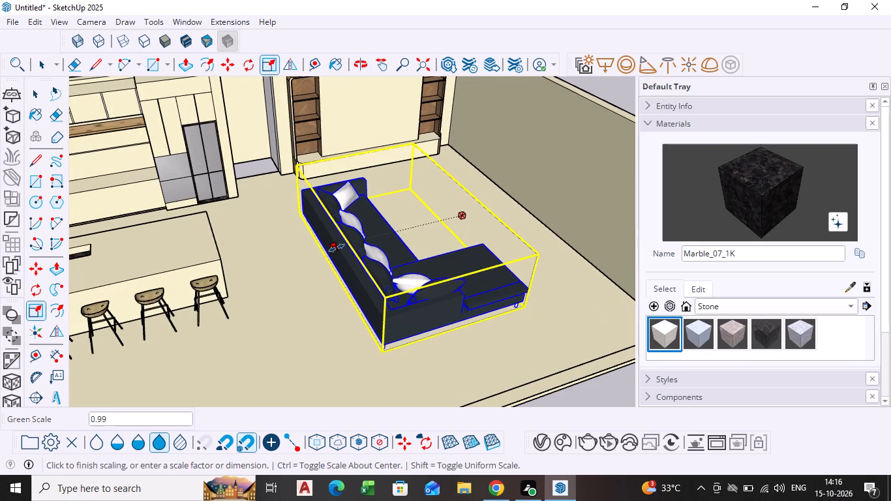
left_click(337, 248)
Scale the sofa to about 0.88 along the green axis and about 0.94 along the red axis.
middle_click_drag(487, 255, 295, 240)
scroll(325, 269, "up", 3)
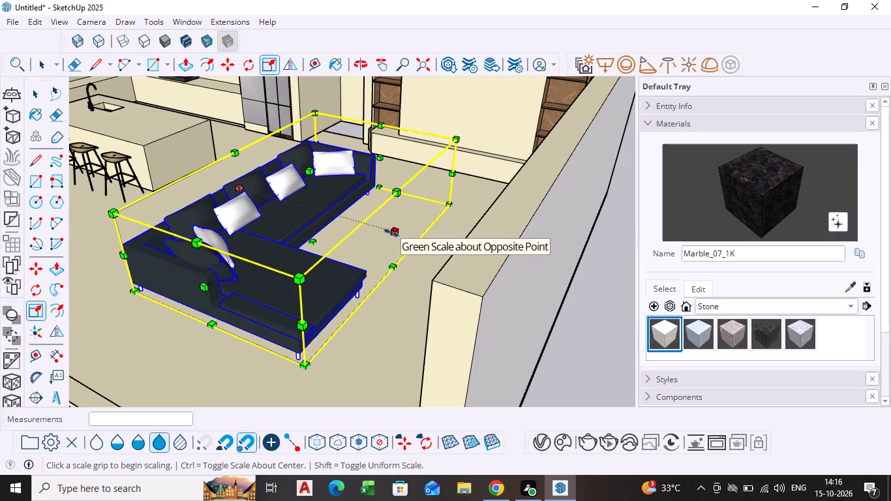
left_click(391, 233)
left_click(375, 221)
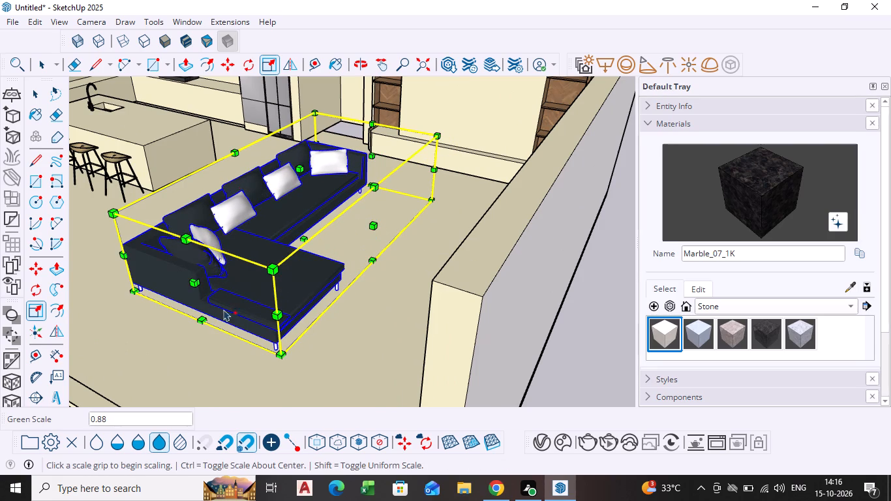
left_click(200, 282)
left_click(213, 278)
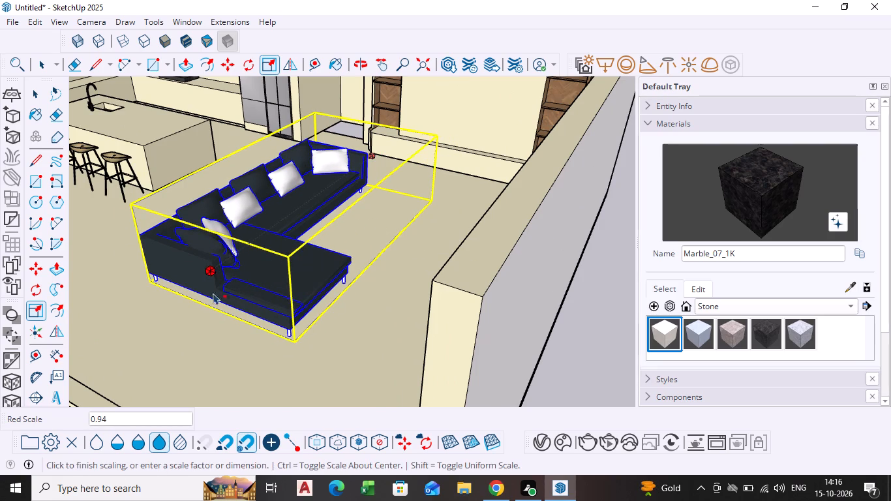
key("space")
left_click(582, 296)
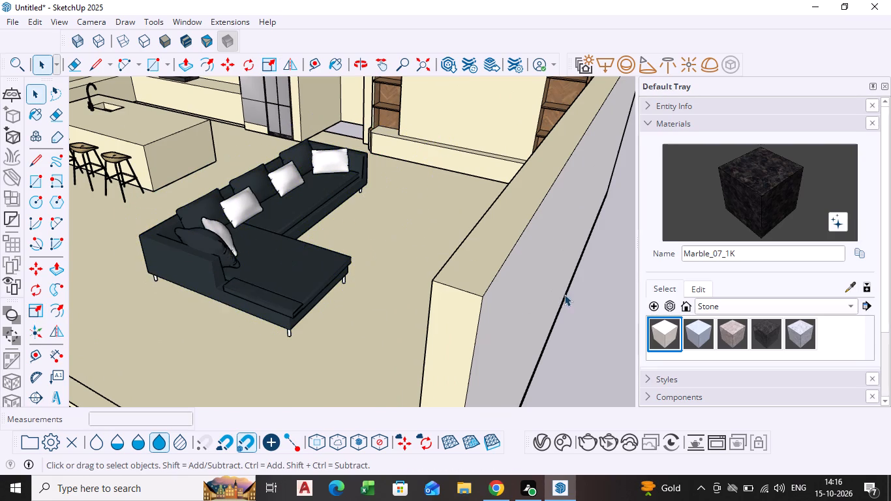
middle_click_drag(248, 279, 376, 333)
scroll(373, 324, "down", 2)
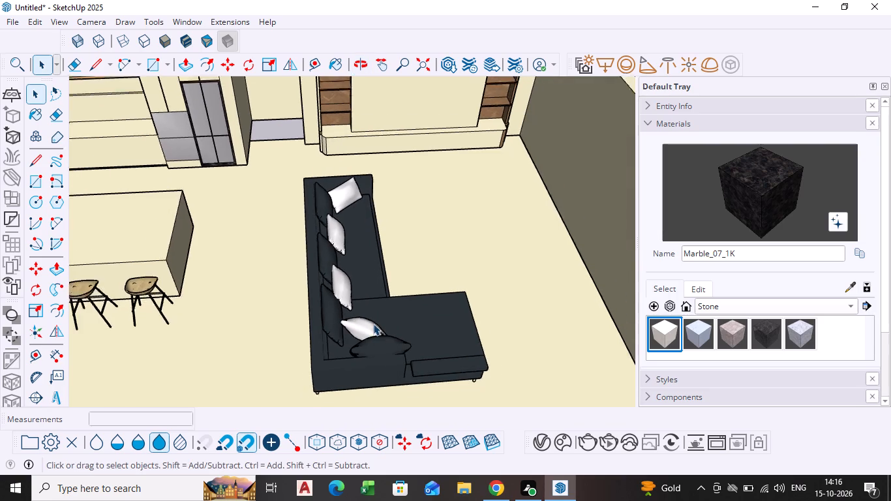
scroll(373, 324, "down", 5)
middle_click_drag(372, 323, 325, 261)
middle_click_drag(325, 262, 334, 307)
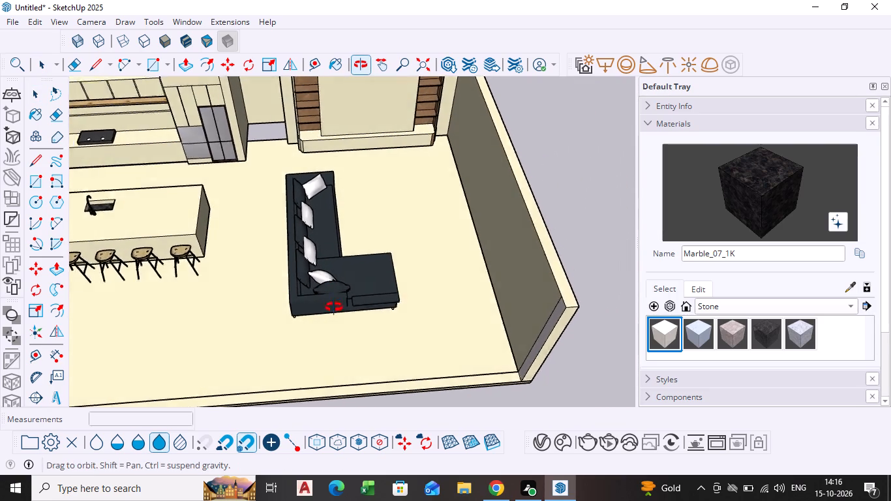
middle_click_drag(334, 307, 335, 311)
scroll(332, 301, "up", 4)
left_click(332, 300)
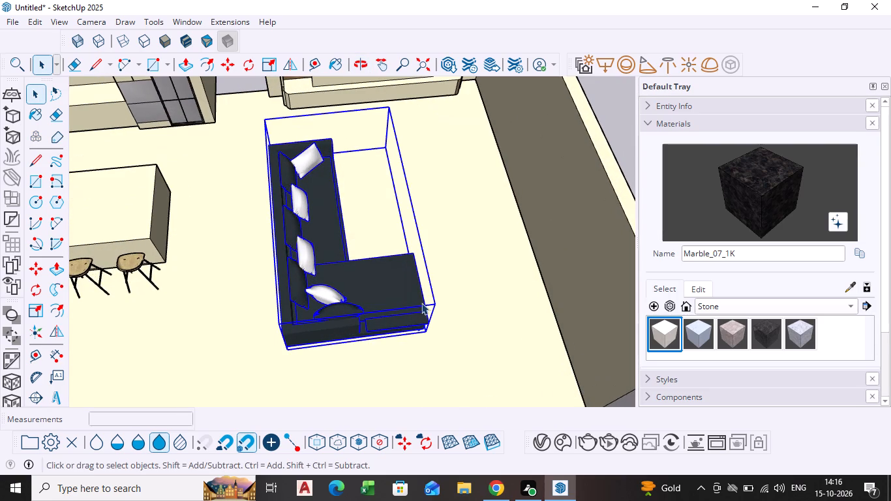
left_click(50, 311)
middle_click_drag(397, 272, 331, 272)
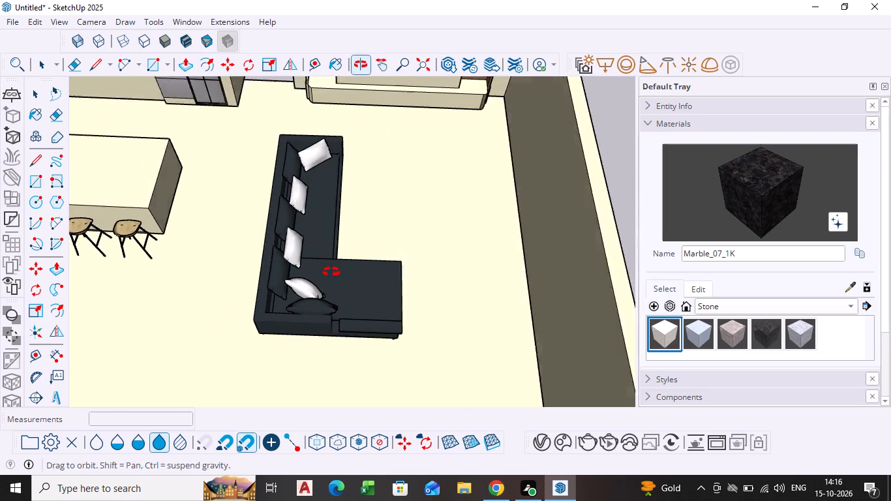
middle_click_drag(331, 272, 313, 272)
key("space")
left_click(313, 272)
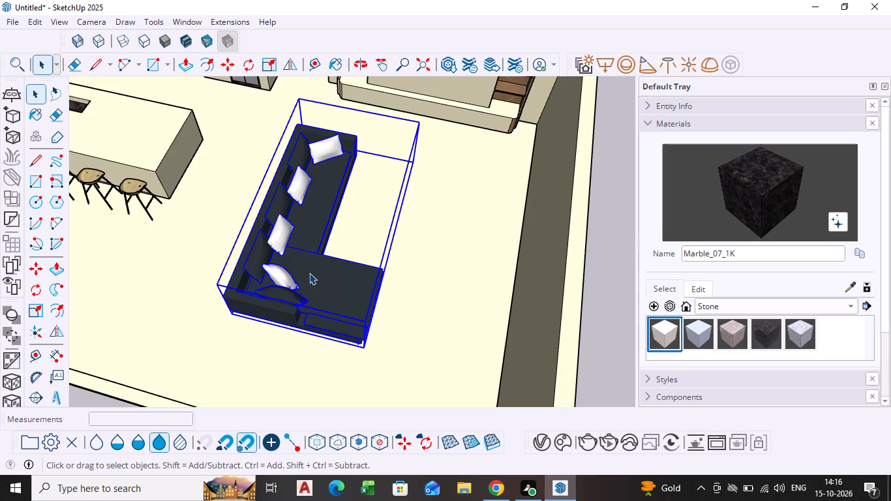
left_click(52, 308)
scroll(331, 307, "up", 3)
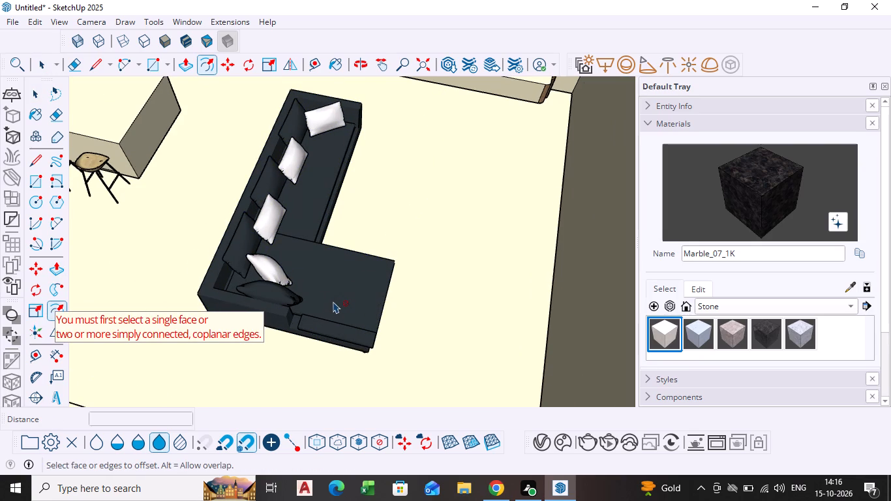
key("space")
Scale the L-shaped sofa to about 0.85 along the green axis from its open front side.
left_click(334, 301)
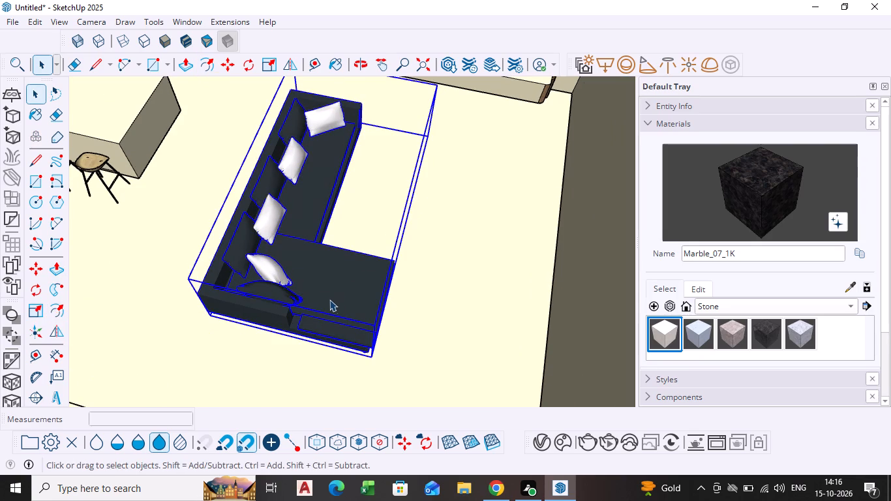
left_click(36, 306)
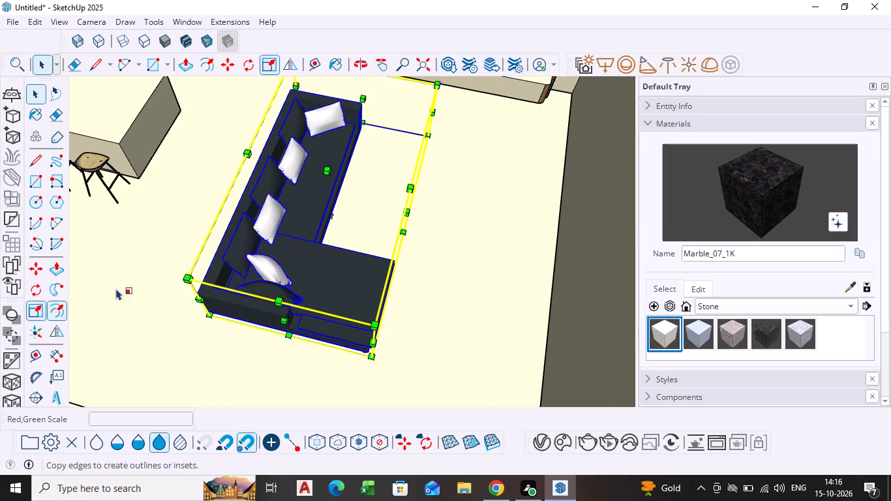
scroll(369, 240, "down", 1)
middle_click_drag(369, 240, 260, 220)
scroll(356, 230, "up", 5)
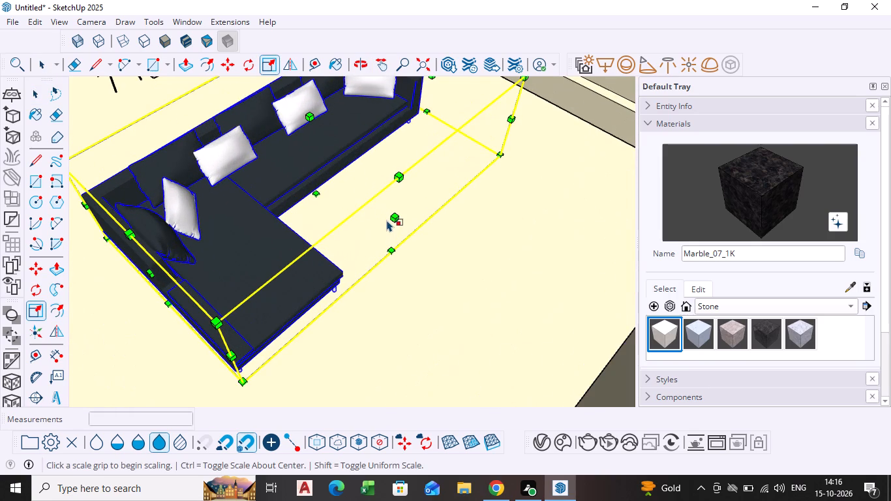
left_click(394, 215)
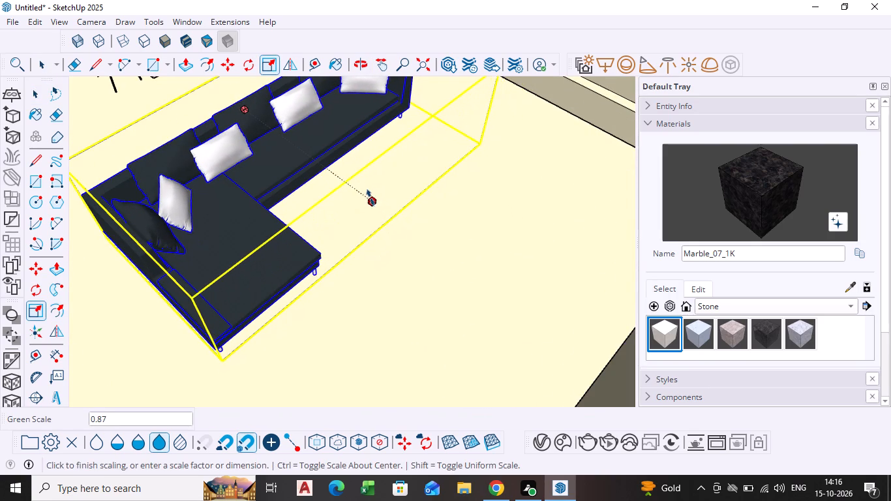
left_click(370, 198)
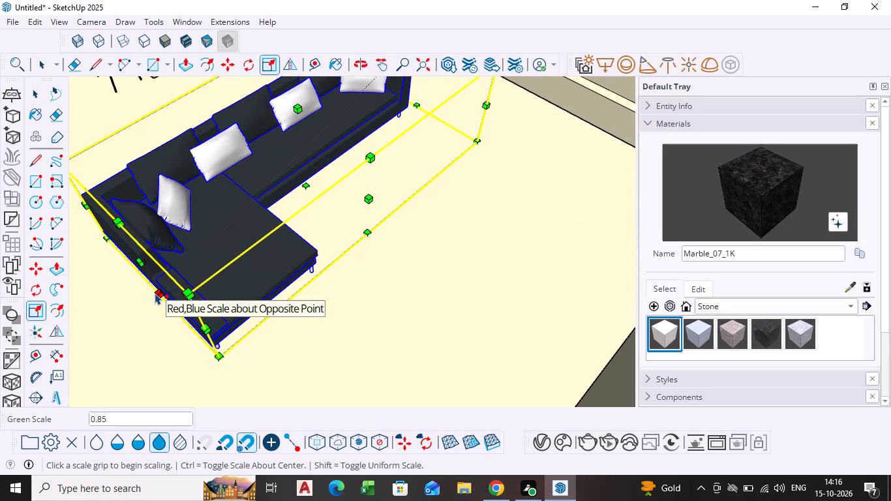
Scale the sofa down slightly along the red axis using the lower red-blue grip at its chaise end.
left_click(155, 293)
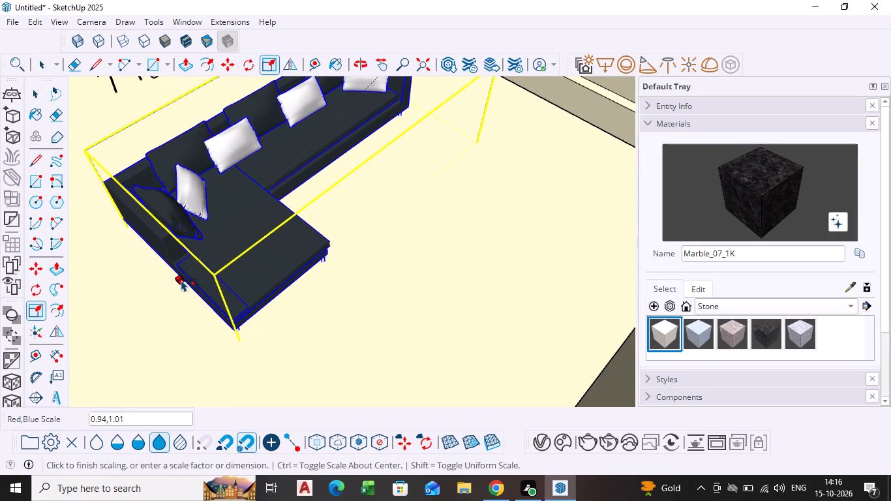
left_click(188, 279)
key("space")
left_click(423, 328)
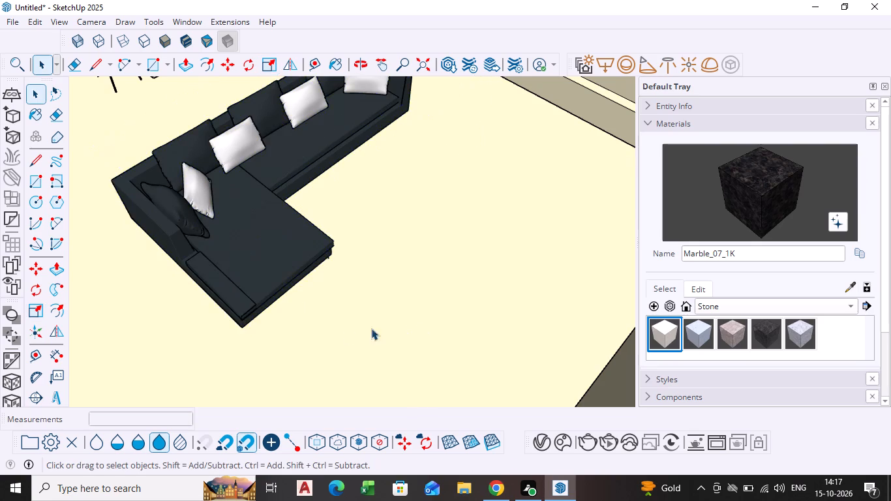
Move the sofa about 3' 3" across the floor, away from the wall with the wooden shelves.
scroll(331, 328, "down", 7)
middle_click_drag(329, 329, 455, 326)
scroll(295, 260, "down", 3)
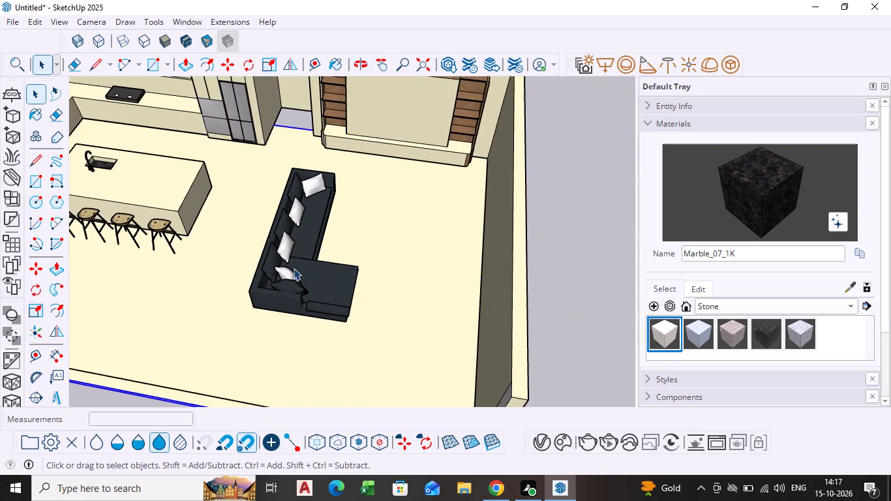
left_click(294, 268)
left_click(36, 272)
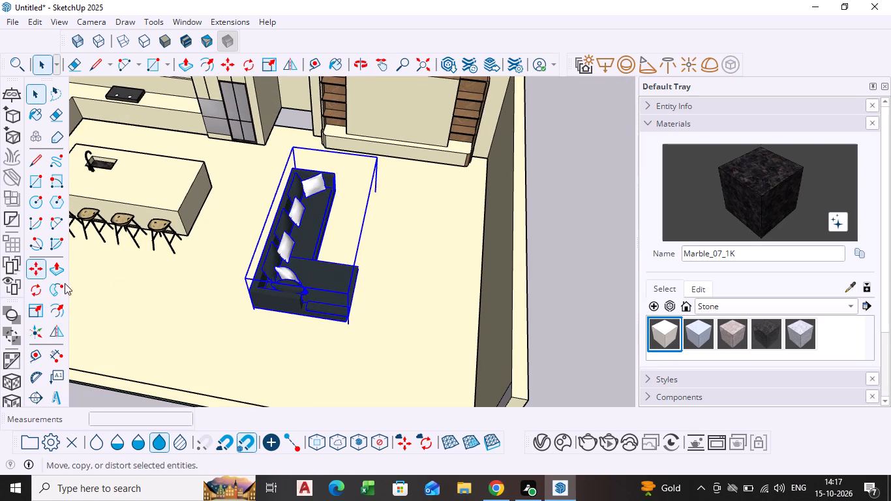
left_click(258, 309)
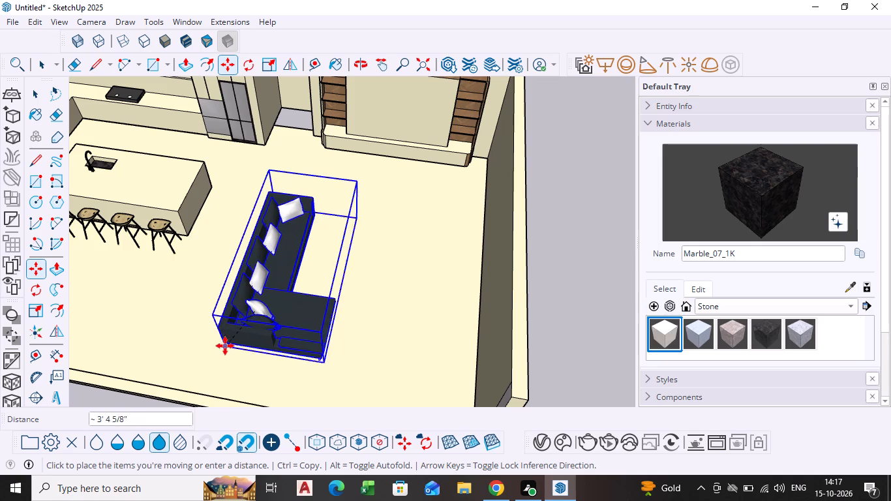
left_click(226, 346)
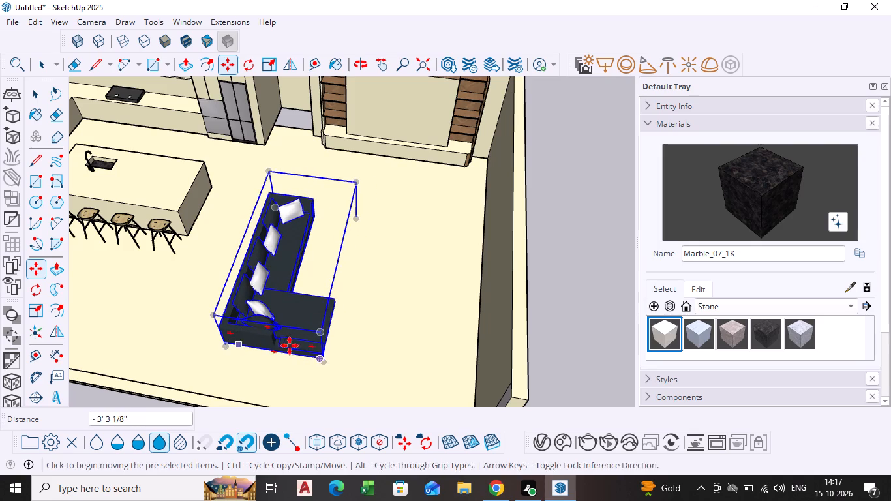
key("space")
left_click(600, 256)
Open the sofa's nested groups and examine its seat and chaise surfaces by selecting them.
middle_click_drag(325, 327, 382, 338)
scroll(382, 338, "down", 1)
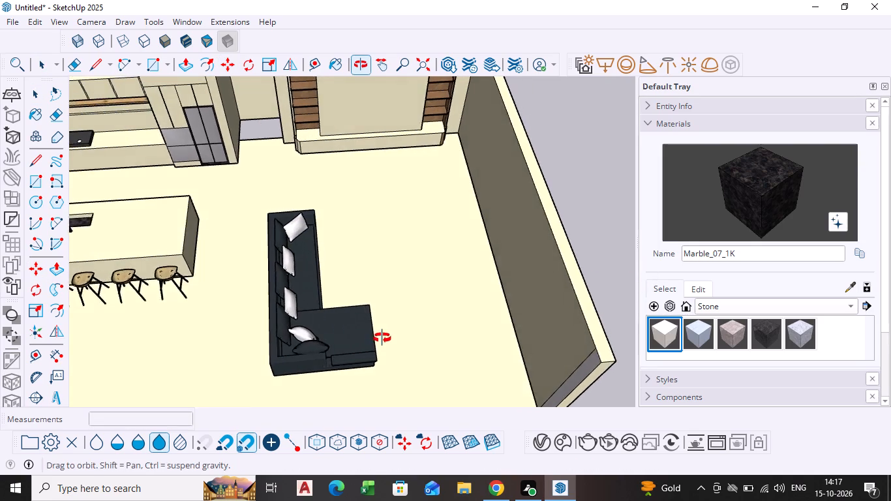
middle_click_drag(382, 338, 378, 338)
scroll(292, 281, "up", 4)
triple_click(310, 284)
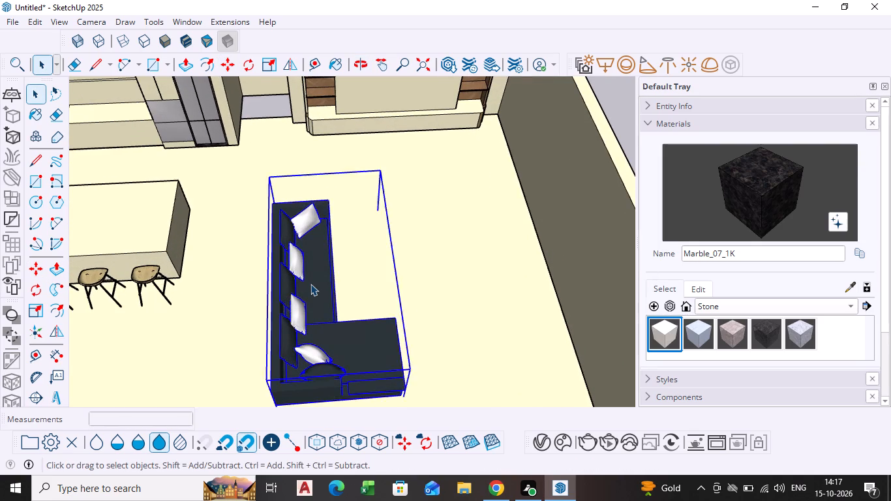
left_click(310, 284)
left_click(310, 284)
left_click(310, 284)
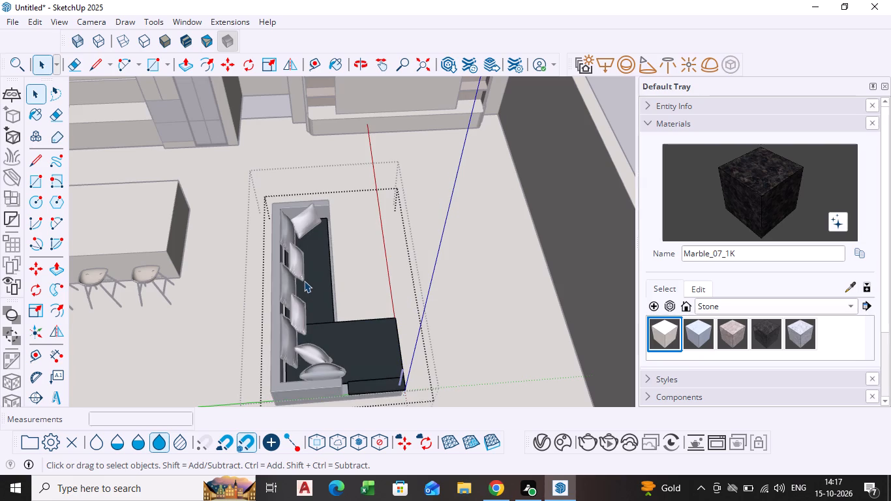
left_click(304, 281)
left_click(304, 281)
left_click(286, 275)
left_click(285, 275)
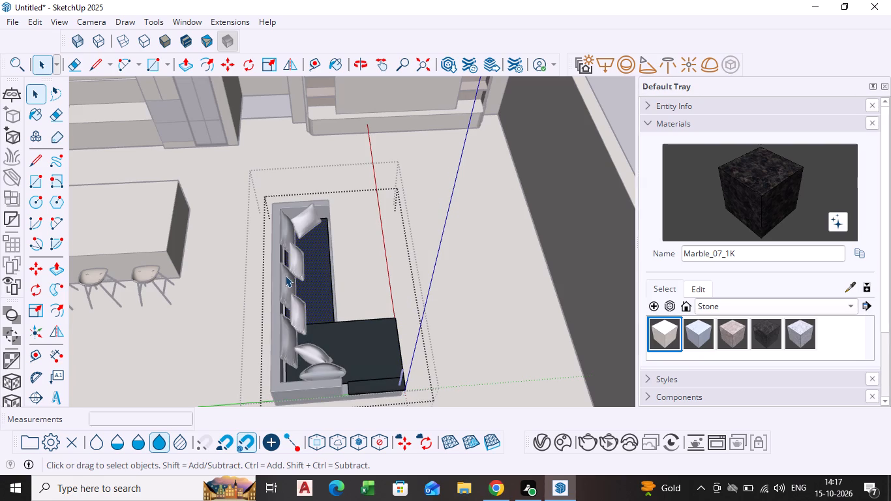
left_click(359, 344)
left_click(353, 353)
left_click(329, 366)
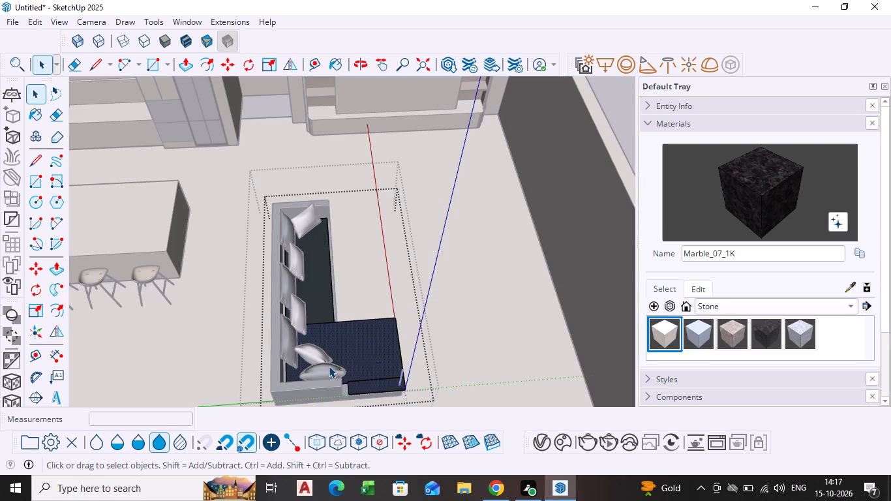
left_click(303, 366)
left_click(614, 91)
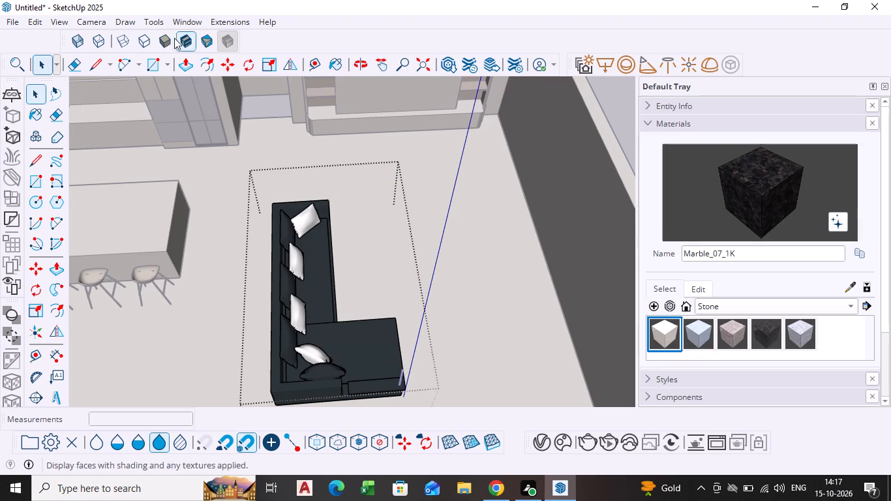
Search the 3D Warehouse for TIPAI.
left_click(188, 20)
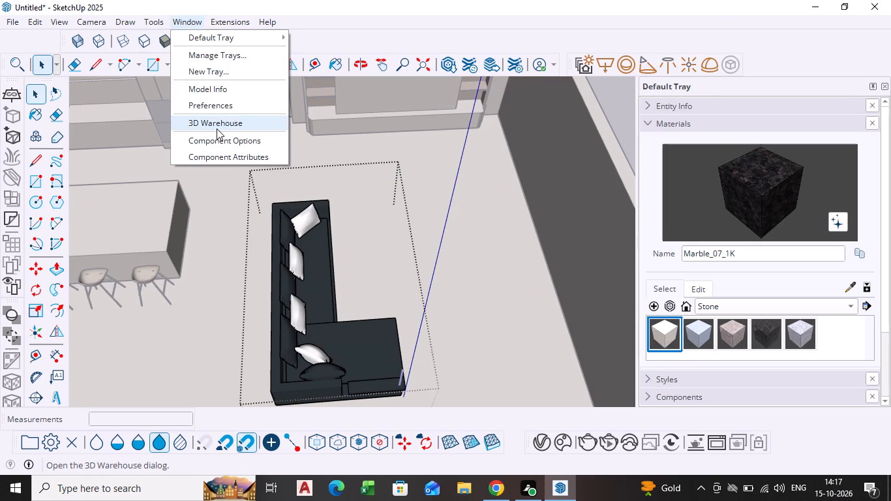
left_click(217, 129)
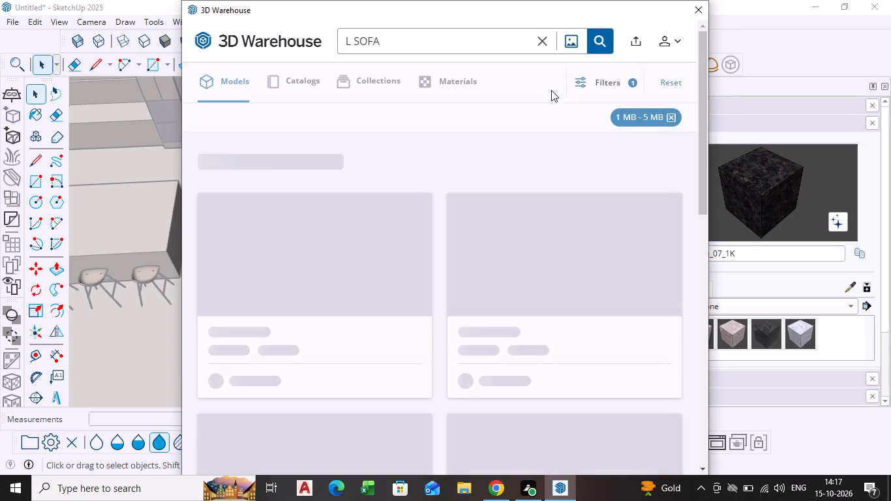
left_click(543, 42)
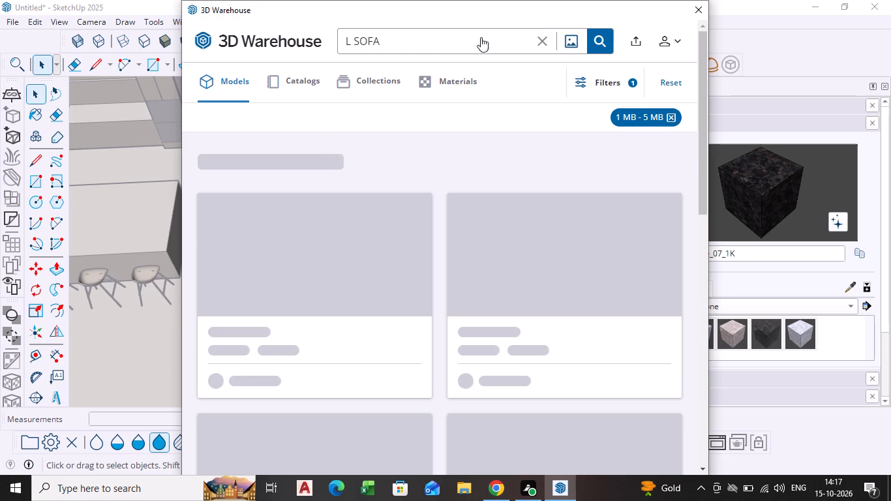
left_click(451, 41)
type("TIPAI")
key("Return")
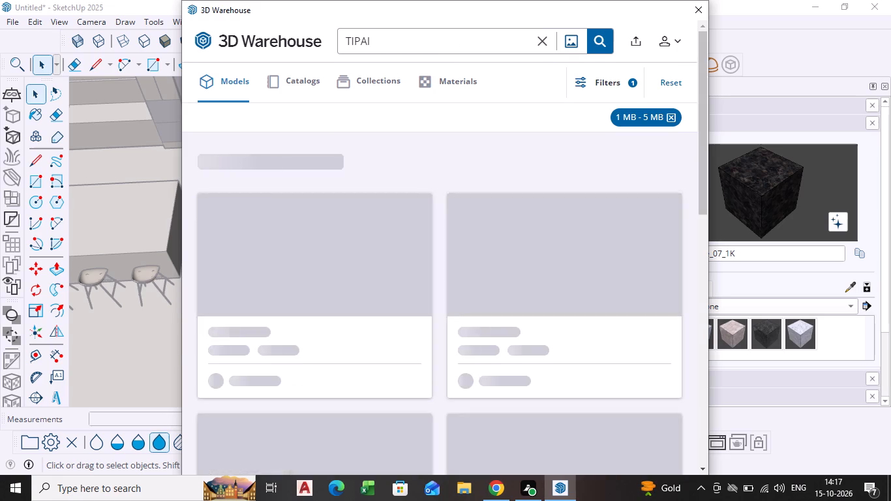
Replace the 3D Warehouse search term with TEA TABLE and run the search.
left_click(444, 39)
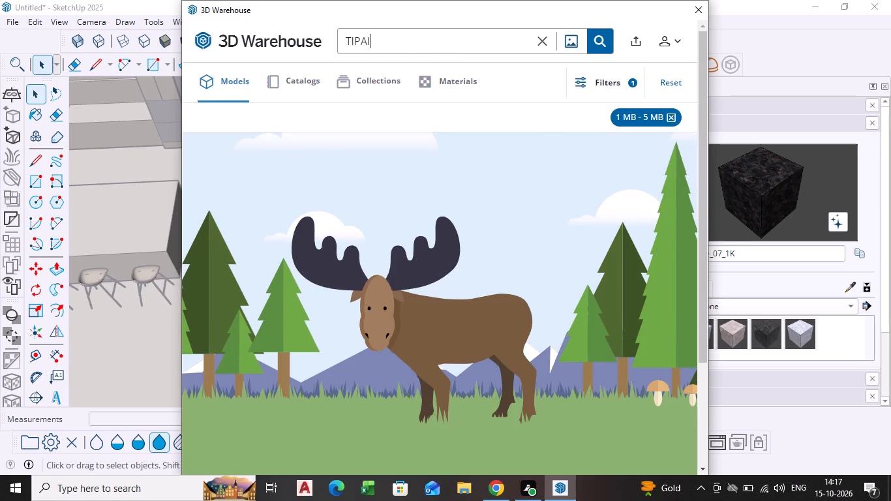
key("BackSpace")
key("BackSpace")
key("BackSpace")
key("BackSpace")
key("BackSpace")
key("BackSpace")
type("TEA TABL")
key("e")
key("Return")
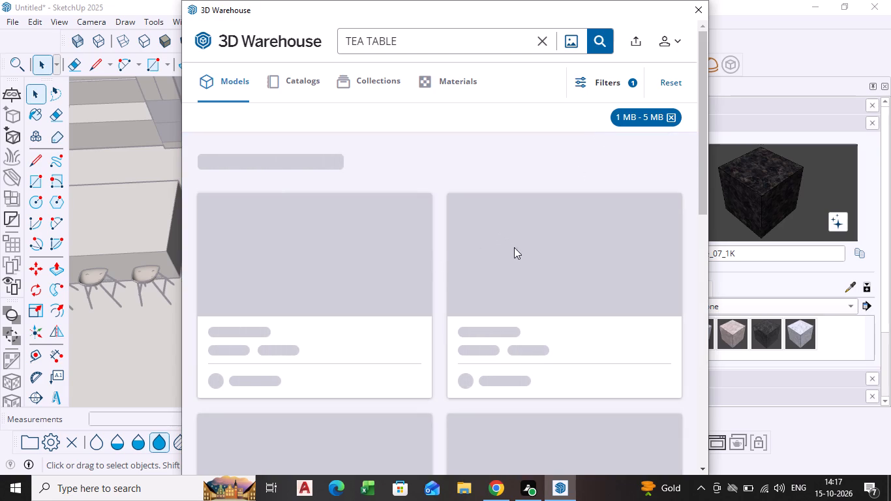
Browse the tea table models and compare their designs to choose one that suits the L-shaped sofa.
scroll(452, 322, "down", 1)
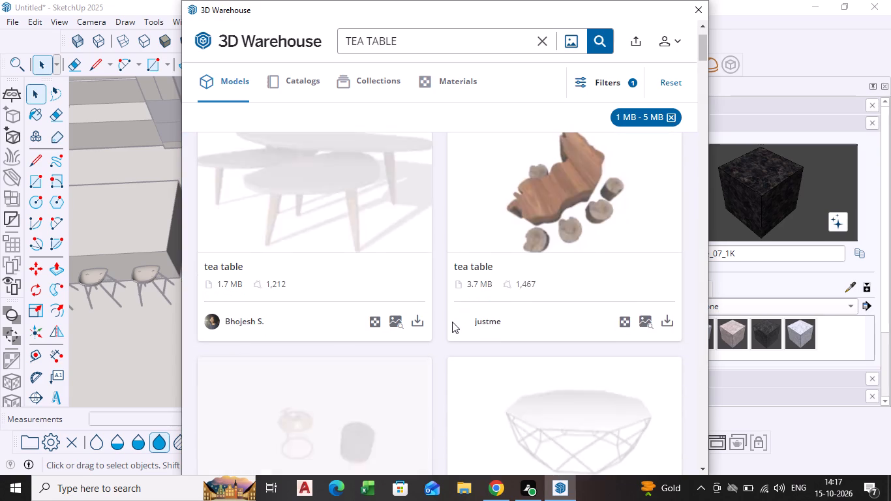
scroll(452, 322, "up", 4)
scroll(434, 309, "down", 5)
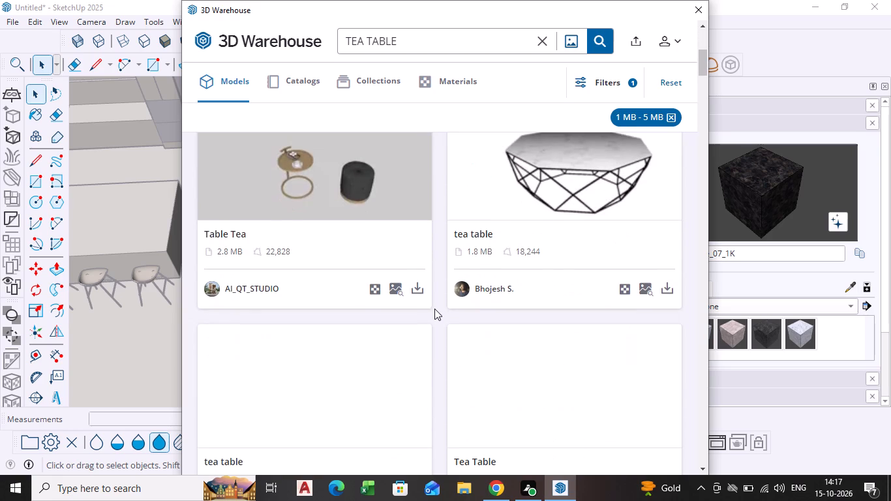
scroll(529, 299, "down", 2)
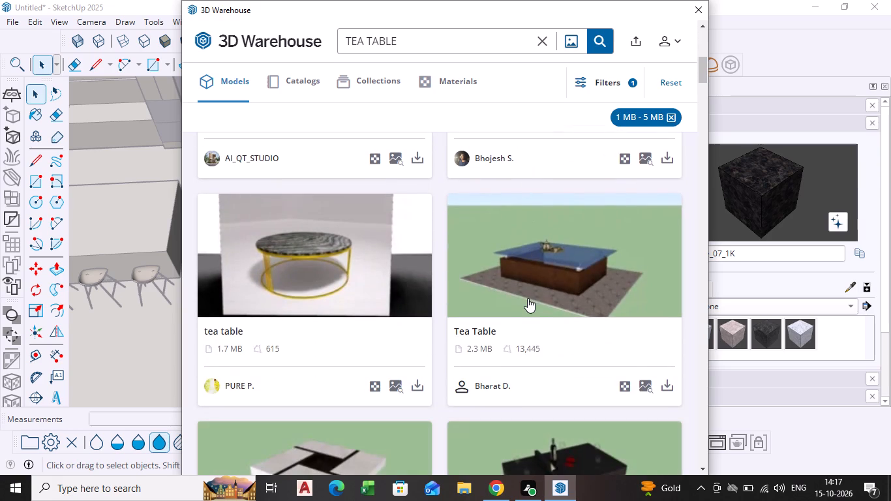
scroll(558, 300, "down", 1)
scroll(288, 250, "up", 2)
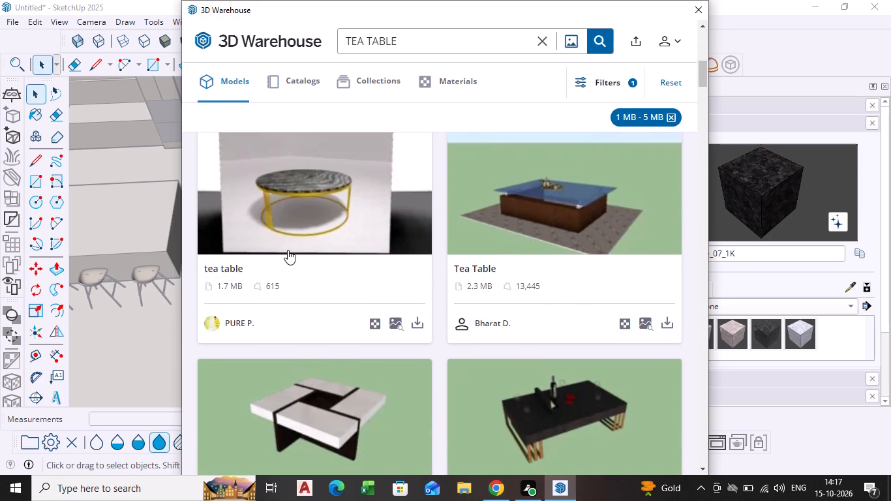
scroll(288, 250, "up", 11)
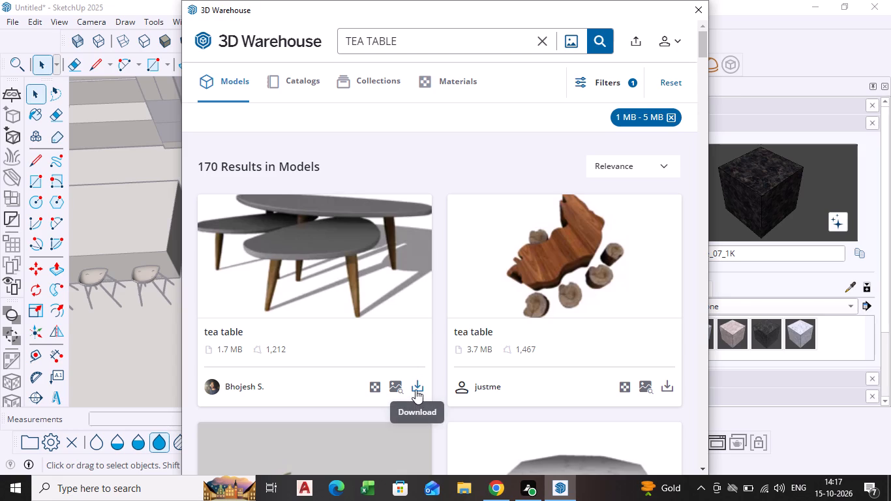
scroll(428, 371, "down", 14)
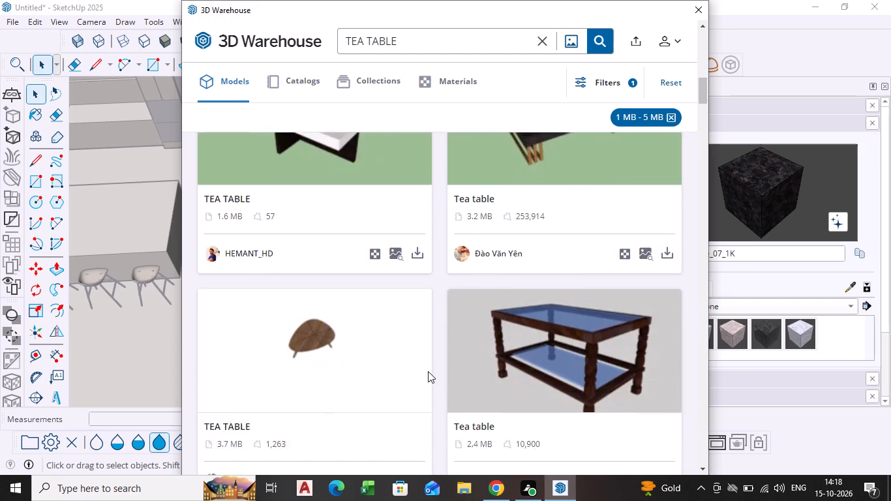
scroll(455, 354, "down", 6)
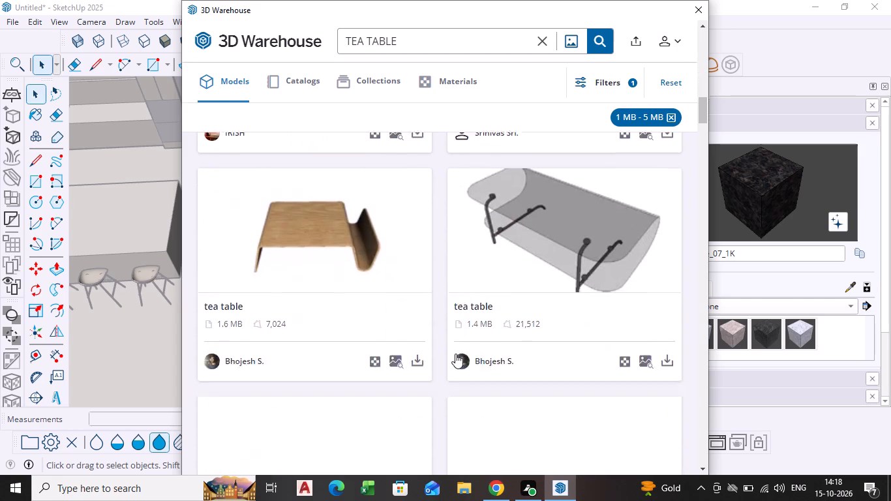
scroll(455, 354, "up", 20)
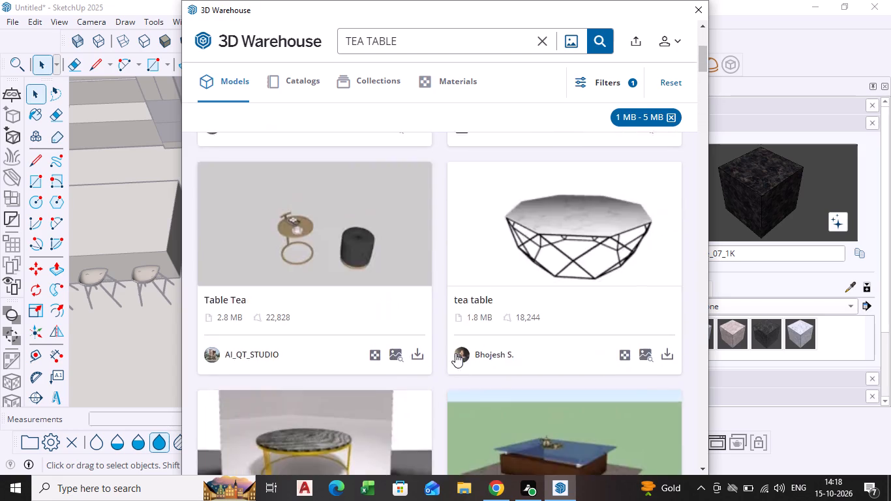
scroll(455, 353, "up", 6)
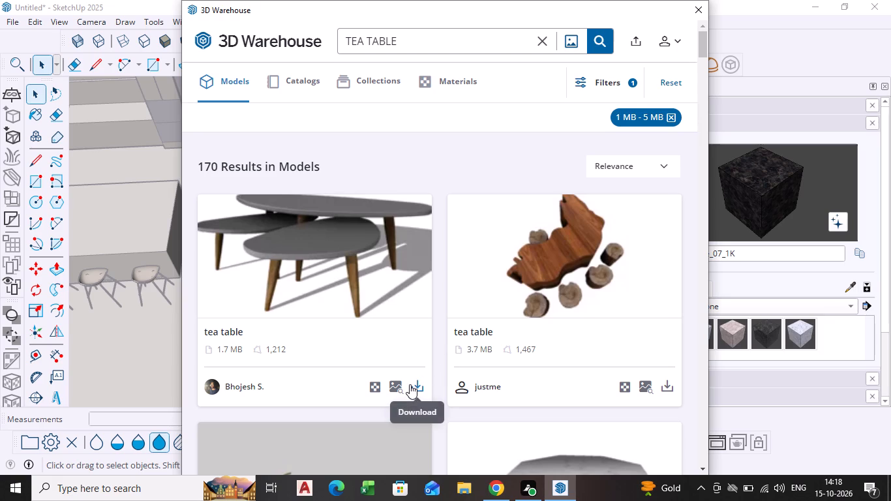
Load the grey three-piece tea table with wooden legs into the model and place it on the floor in front of the sofa.
left_click(410, 384)
left_click(406, 256)
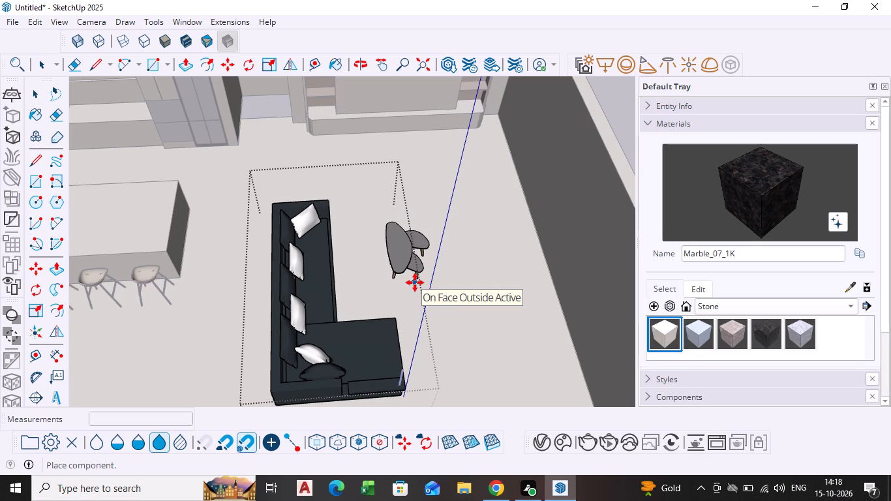
left_click(412, 284)
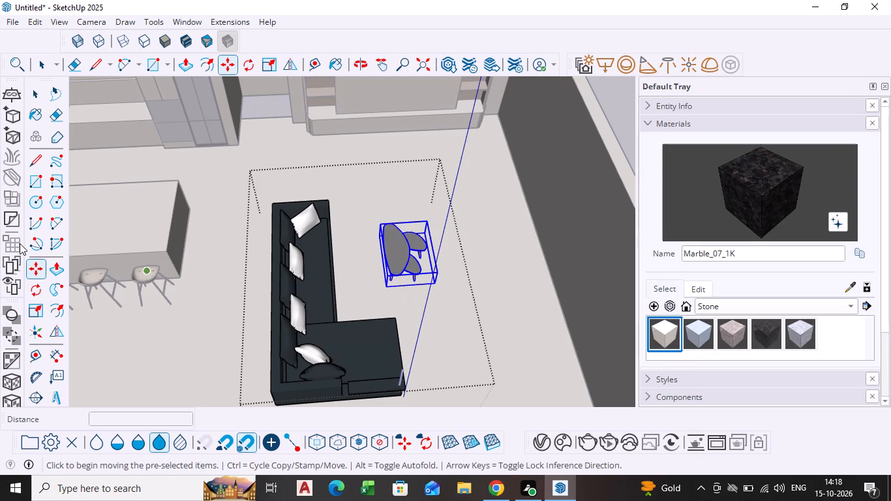
Scale the tea table along the green axis, widening it towards the sofa and by about 1.13 on the opposite side.
left_click(37, 307)
scroll(327, 245, "up", 7)
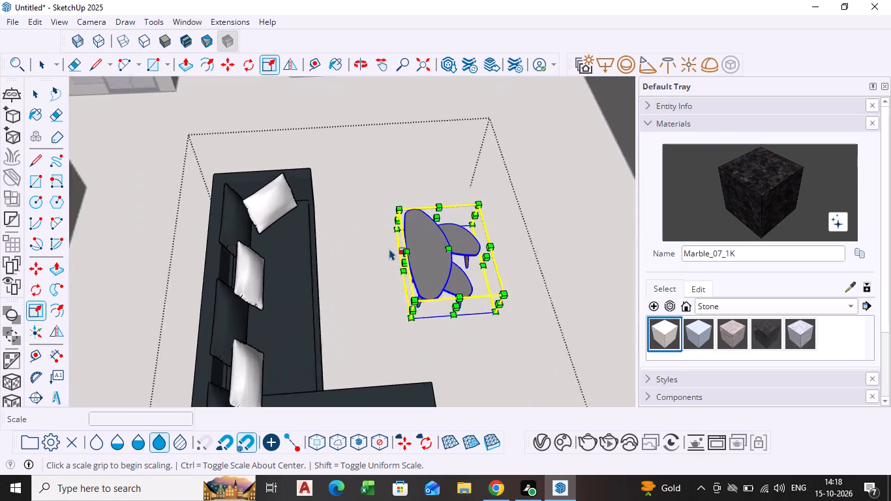
scroll(389, 249, "up", 7)
left_click(410, 267)
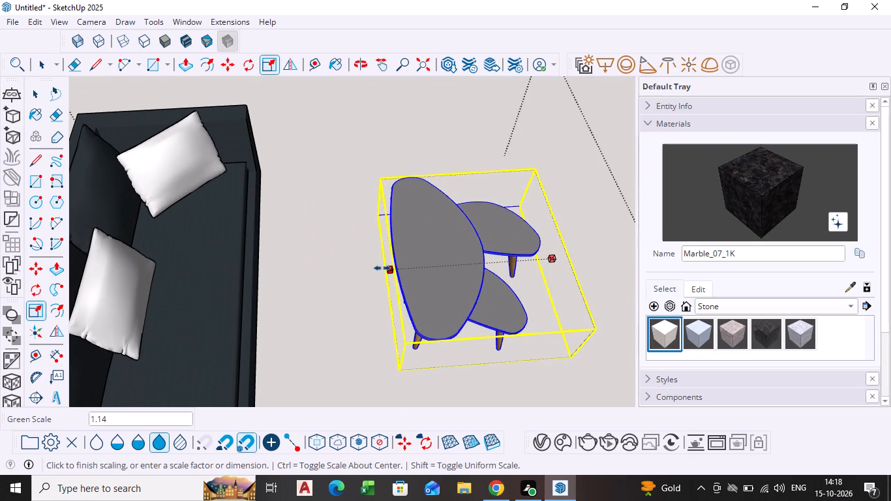
left_click(382, 268)
left_click(550, 256)
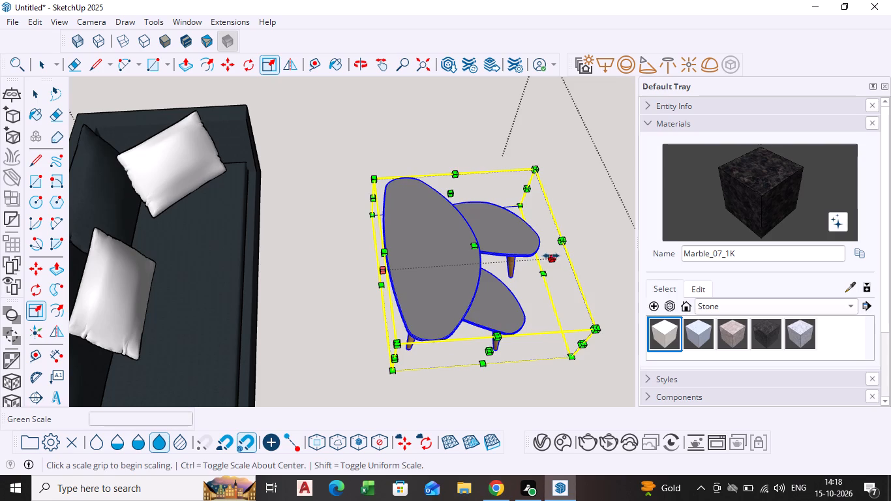
left_click(574, 254)
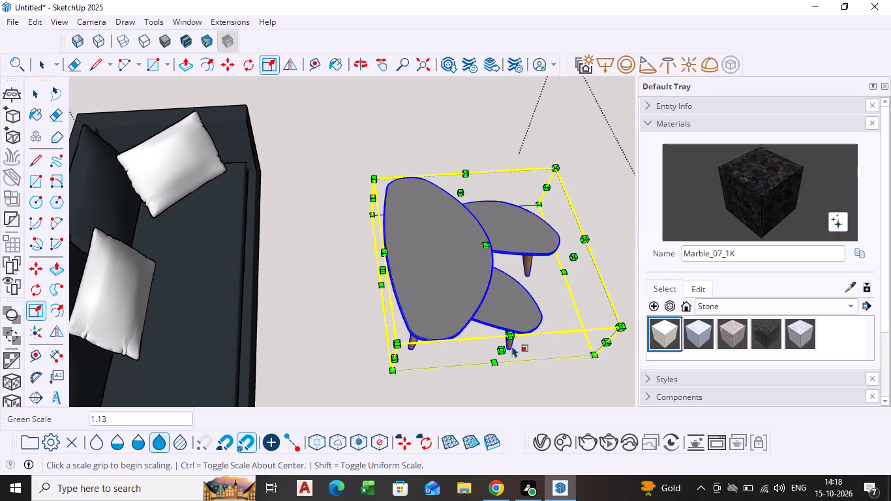
Scale the tea table along the red axis by about 1.10, towards the sofa's chaise, and exit the furniture group.
left_click(500, 351)
left_click(499, 373)
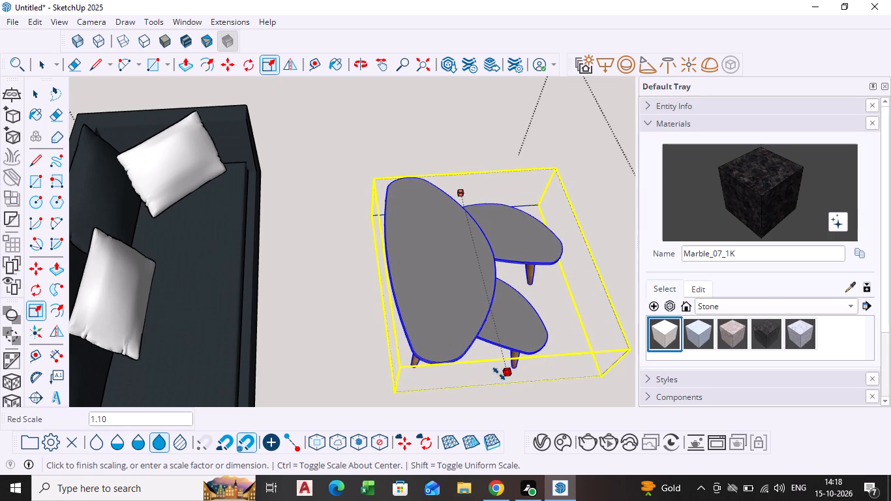
scroll(499, 374, "down", 11)
middle_click_drag(492, 356, 430, 245, "shift")
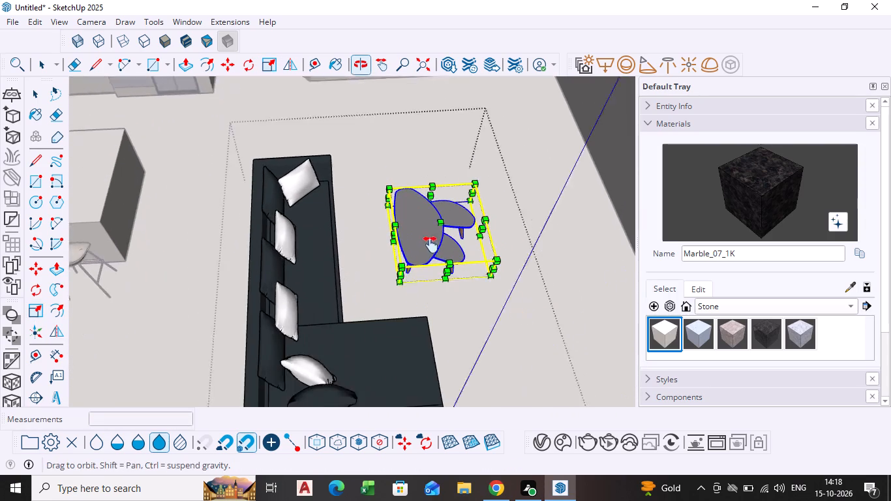
middle_click_drag(430, 245, 428, 241, "shift")
key("space")
left_click(545, 260)
scroll(508, 273, "down", 4)
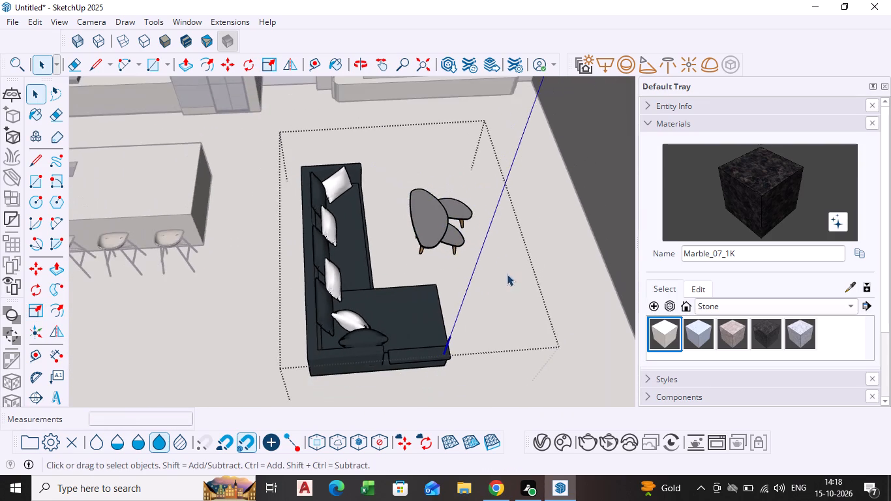
scroll(476, 281, "down", 7)
left_click(596, 149)
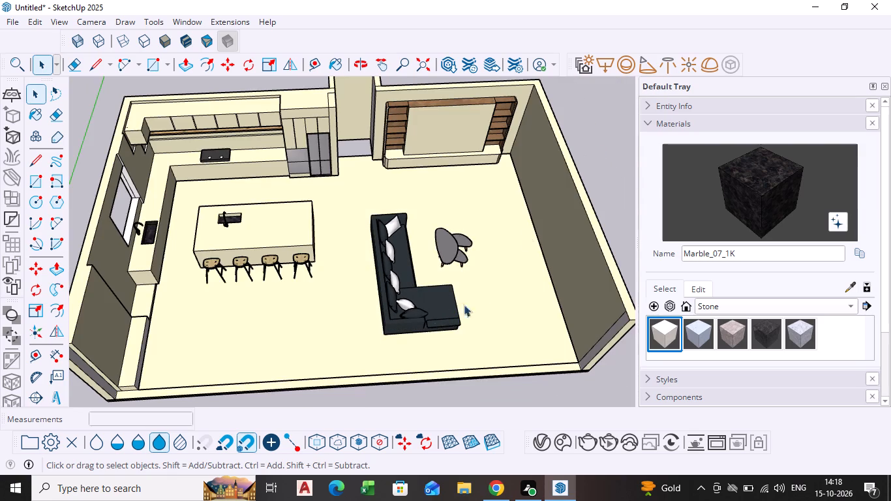
Reopen the furniture group, widen the tea table towards the sofa by a green-axis scale of about 1.12, and exit the group.
middle_click_drag(432, 323, 424, 280)
scroll(450, 241, "up", 8)
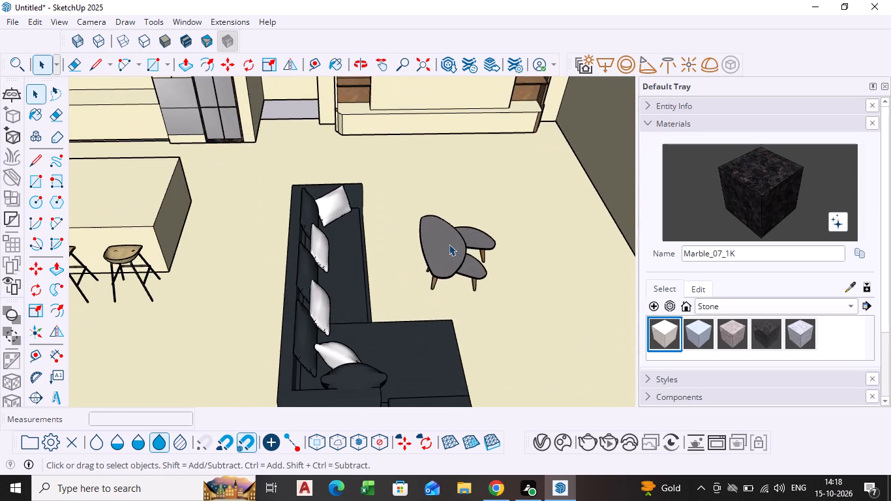
left_click(449, 244)
middle_click_drag(420, 281, 503, 294)
scroll(489, 243, "up", 9)
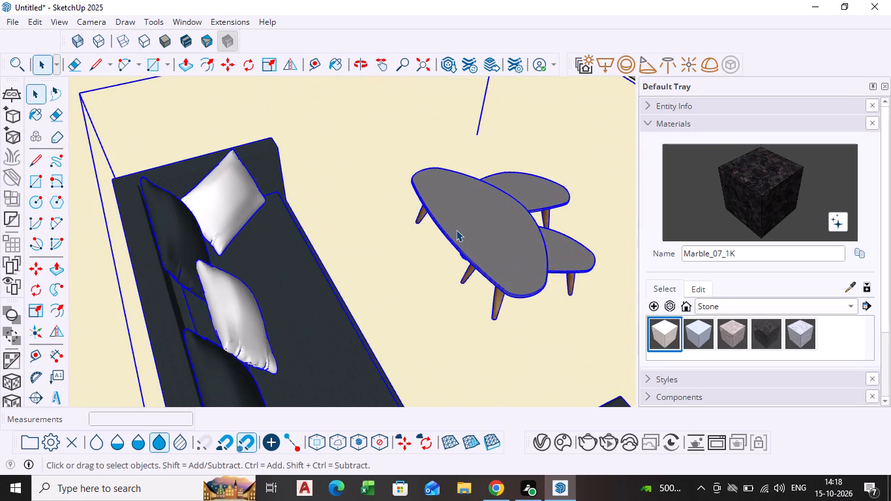
left_click(456, 230)
double_click(456, 230)
left_click(456, 230)
left_click(456, 230)
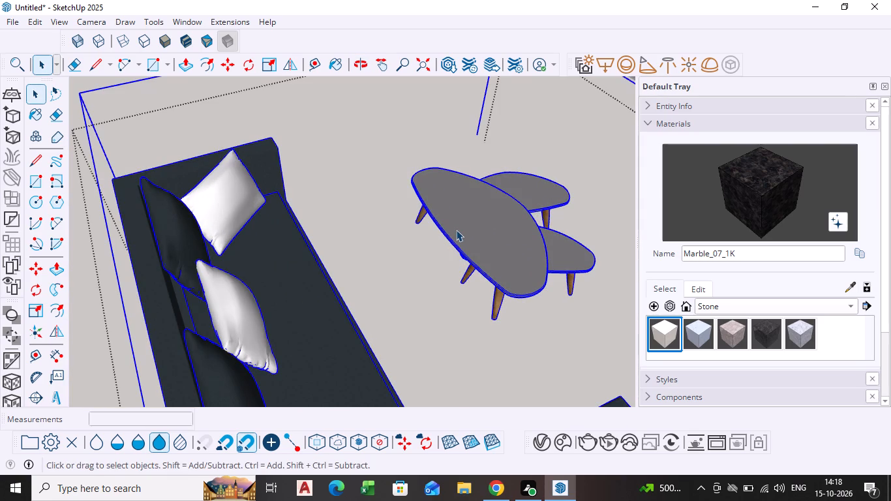
triple_click(462, 230)
left_click(475, 224)
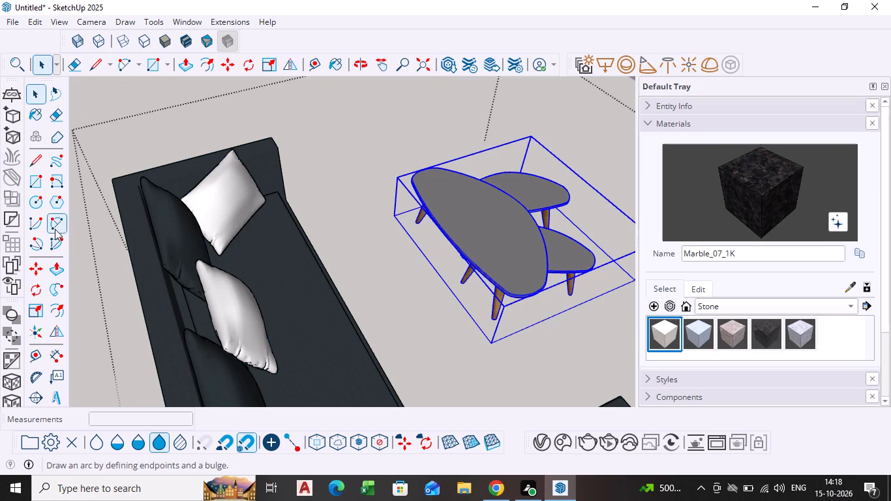
left_click(37, 311)
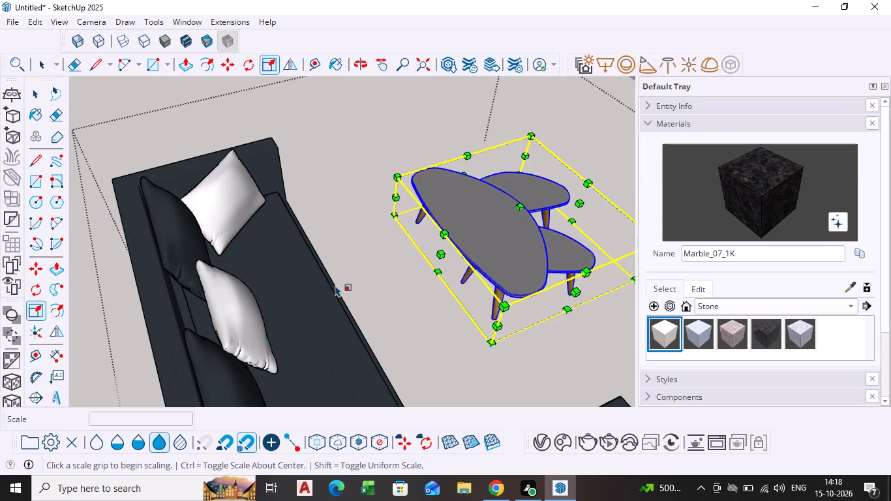
left_click(442, 252)
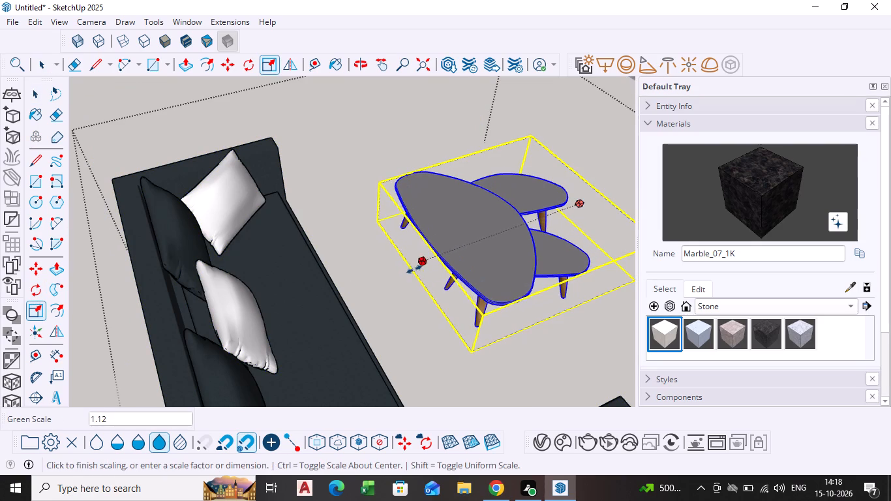
left_click(414, 269)
scroll(366, 266, "down", 7)
key("space")
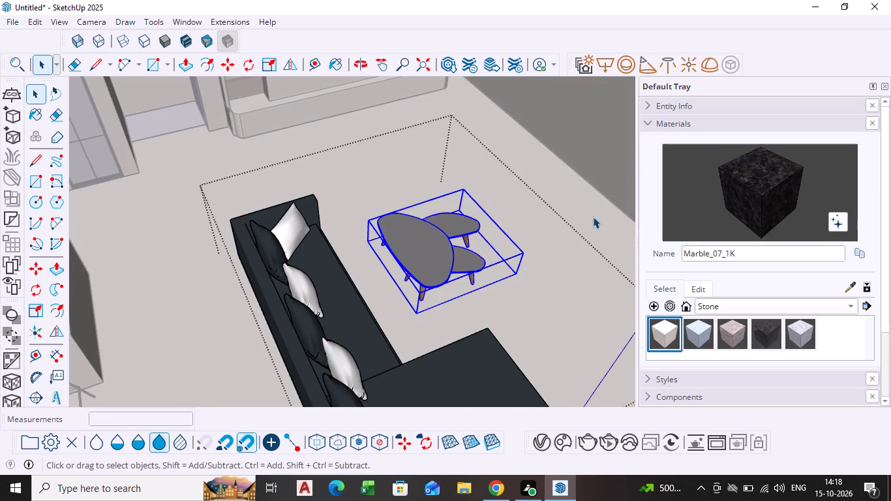
left_click(586, 213)
scroll(524, 256, "down", 20)
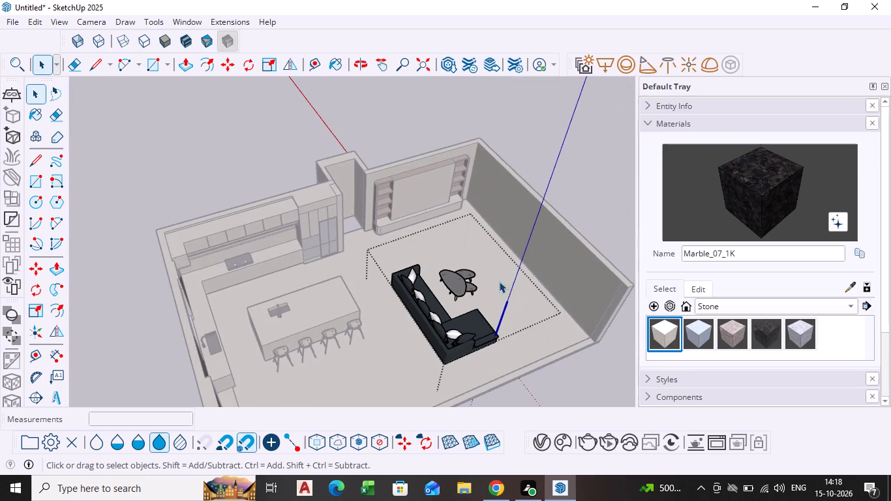
left_click(614, 187)
Examine the overall furniture layout of the kitchen and living area from above.
scroll(479, 344, "down", 1)
middle_click_drag(472, 347, 372, 333)
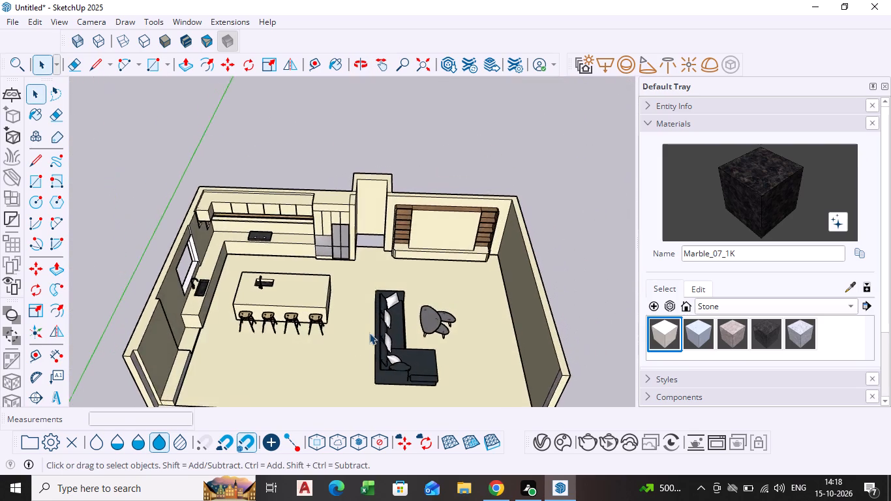
scroll(352, 341, "up", 3)
scroll(352, 341, "down", 2)
middle_click_drag(350, 341, 355, 240)
middle_click_drag(349, 237, 348, 239)
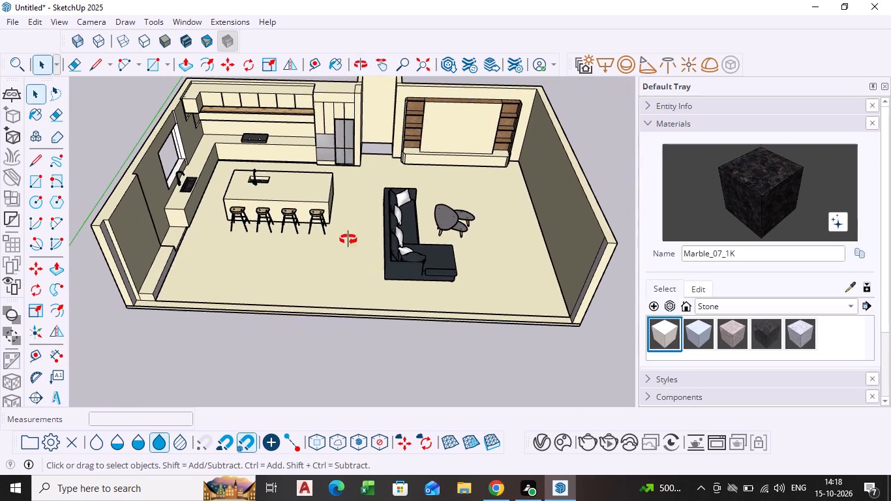
middle_click_drag(348, 239, 354, 319)
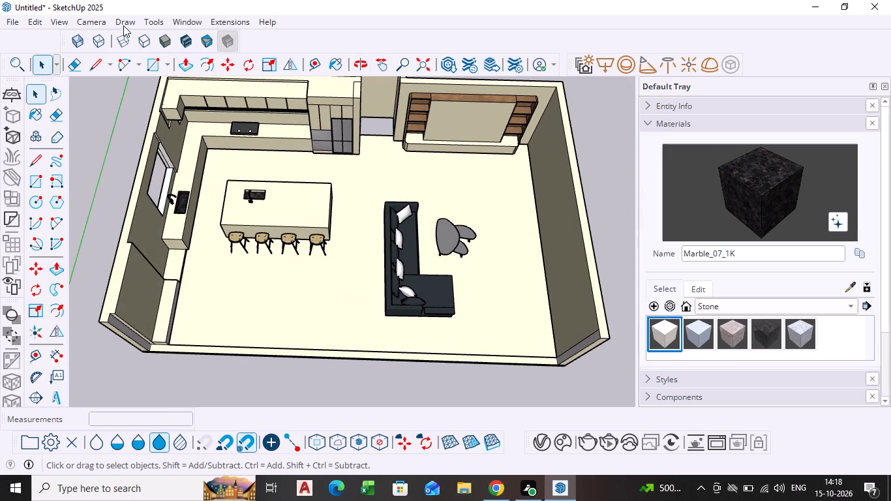
Search the 3D Warehouse for DINNING TABLE and skim the models it offers.
left_click(183, 19)
left_click(202, 118)
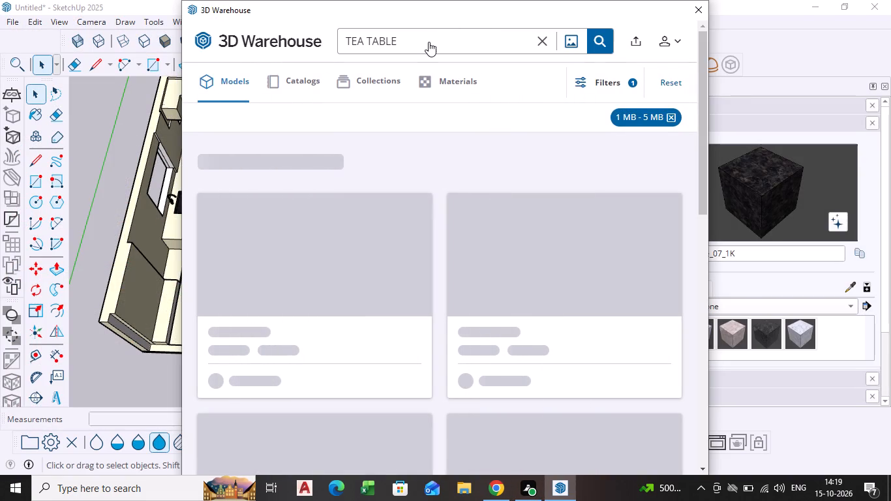
left_click(429, 42)
double_click(429, 42)
left_click(412, 37)
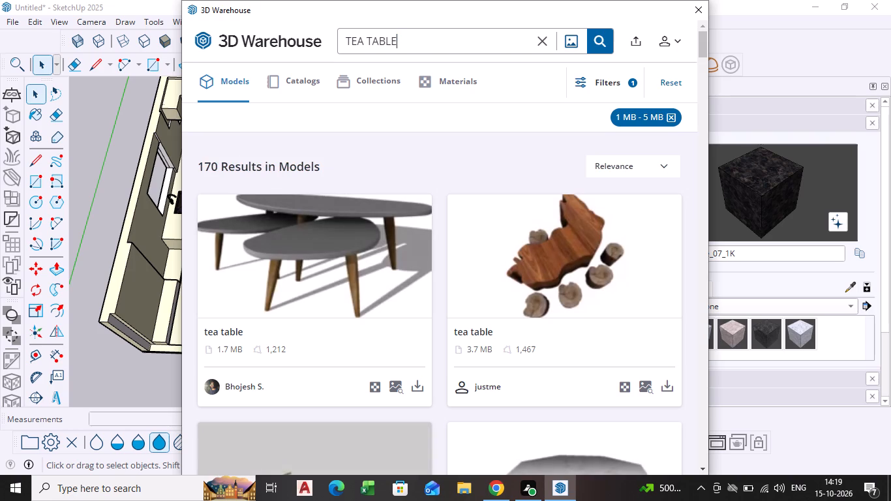
key("BackSpace")
key("BackSpace")
key("BackSpace")
key("BackSpace")
key("BackSpace")
key("BackSpace")
key("BackSpace")
key("BackSpace")
key("BackSpace")
key("BackSpace")
key("BackSpace")
key("BackSpace")
key("BackSpace")
key("BackSpace")
key("BackSpace")
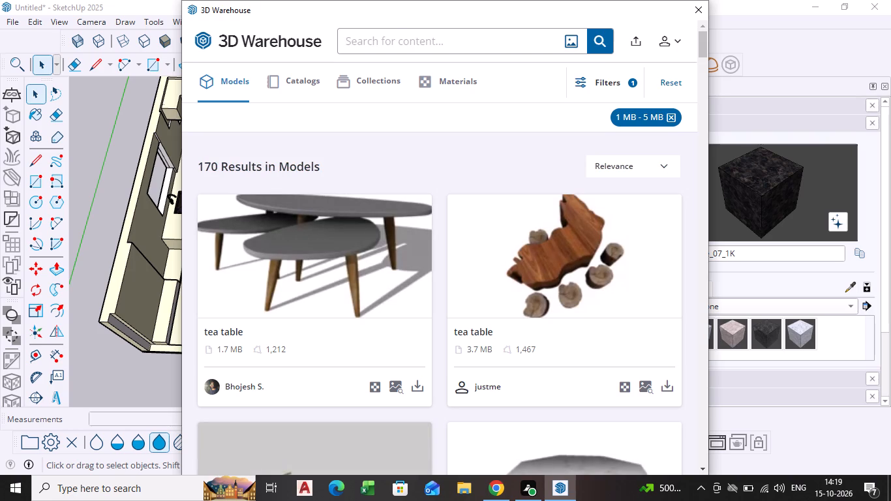
type("DINNING TABLE")
key("space")
key("Return")
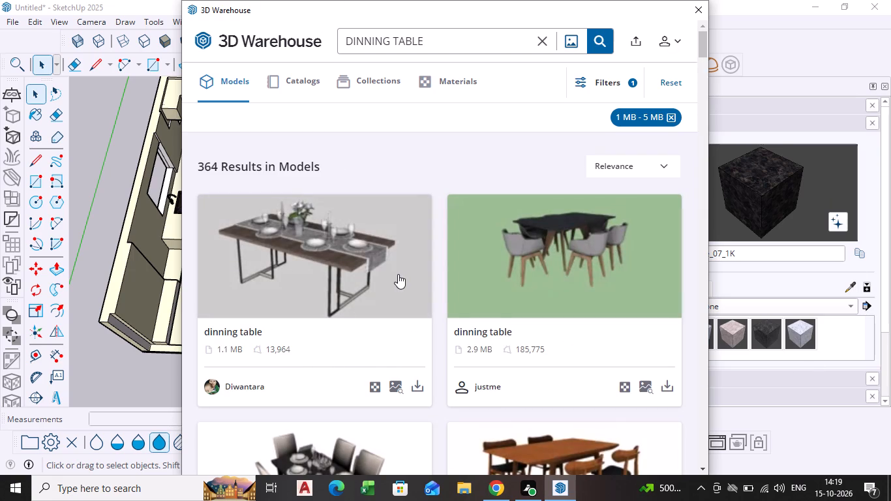
scroll(389, 273, "down", 6)
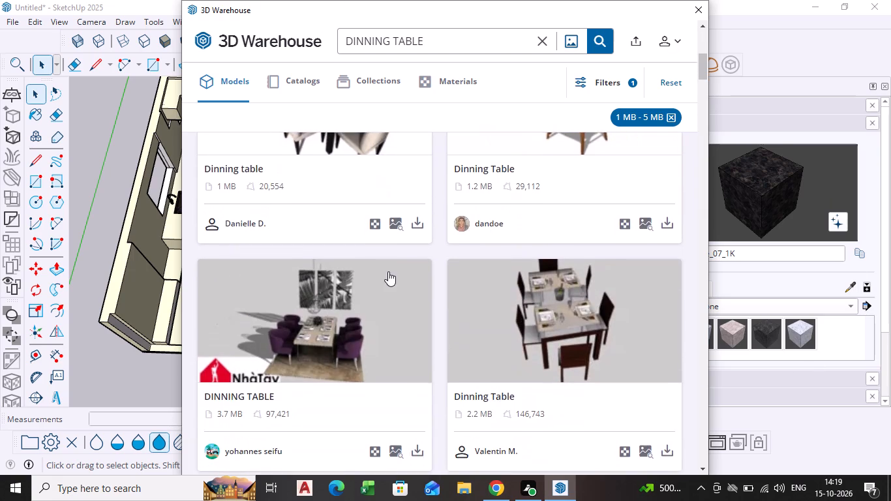
scroll(388, 271, "down", 7)
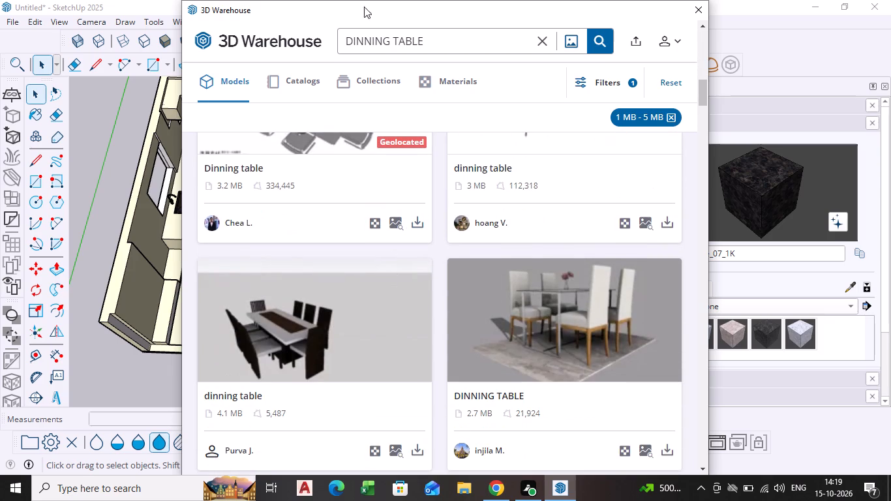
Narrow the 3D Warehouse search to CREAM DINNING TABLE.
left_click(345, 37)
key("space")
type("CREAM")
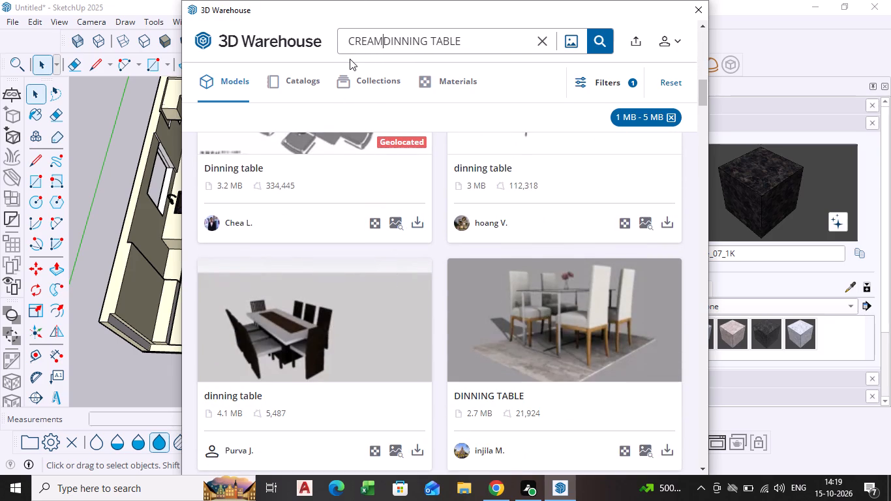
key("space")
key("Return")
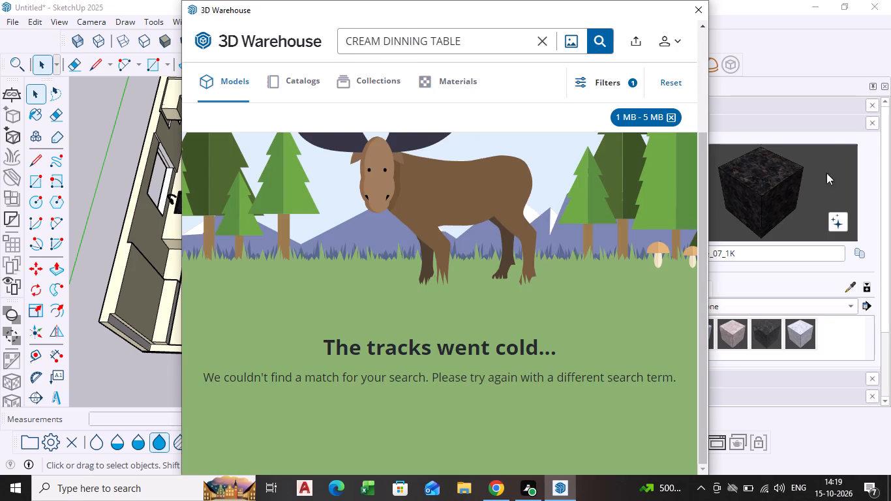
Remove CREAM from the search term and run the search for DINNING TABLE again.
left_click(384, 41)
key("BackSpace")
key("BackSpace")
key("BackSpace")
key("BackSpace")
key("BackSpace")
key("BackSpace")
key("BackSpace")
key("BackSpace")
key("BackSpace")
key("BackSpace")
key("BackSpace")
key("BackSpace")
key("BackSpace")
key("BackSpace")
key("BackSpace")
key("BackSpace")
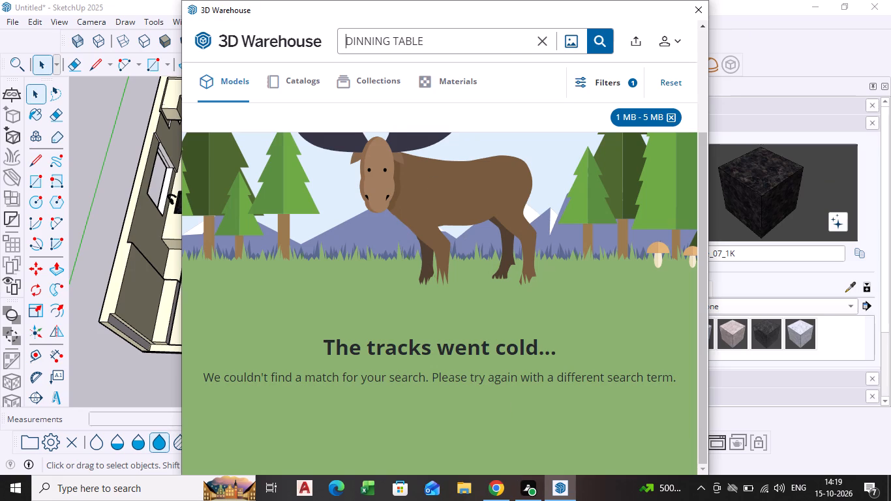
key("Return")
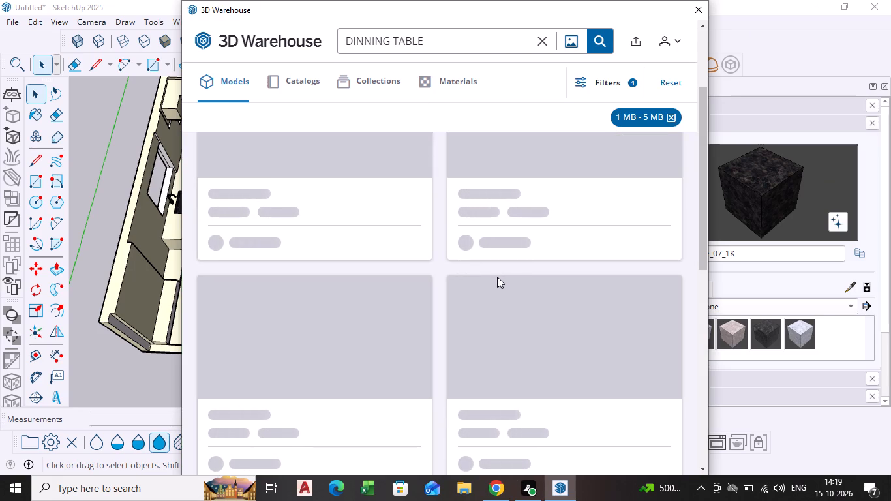
Look through the DINNING TABLE models in the 3D Warehouse, from the first results to the end of the loaded list.
scroll(421, 277, "up", 6)
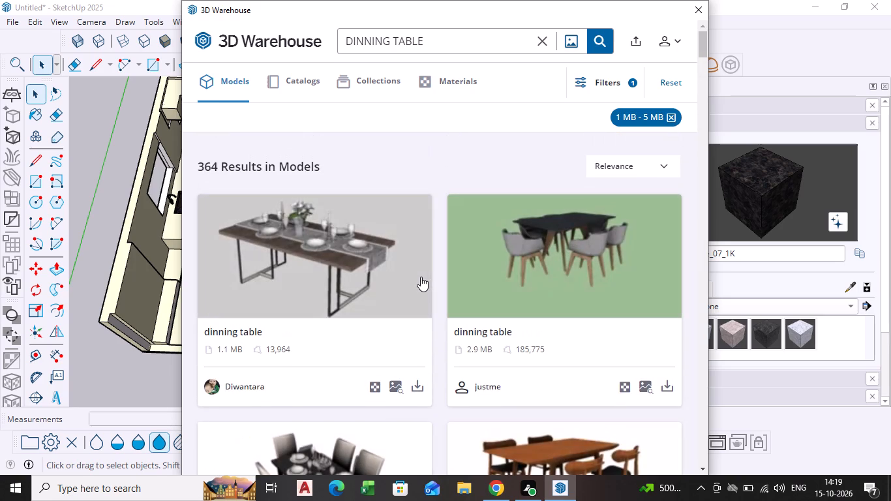
scroll(421, 277, "up", 3)
scroll(421, 277, "down", 12)
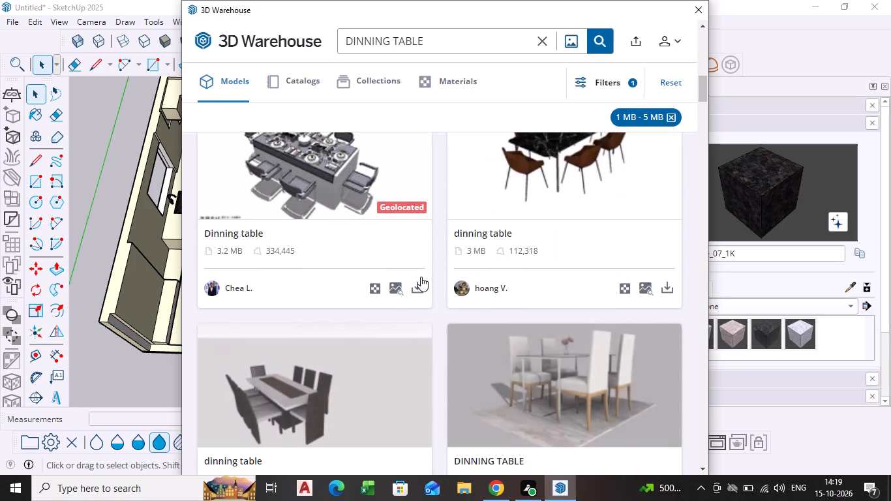
scroll(421, 277, "up", 5)
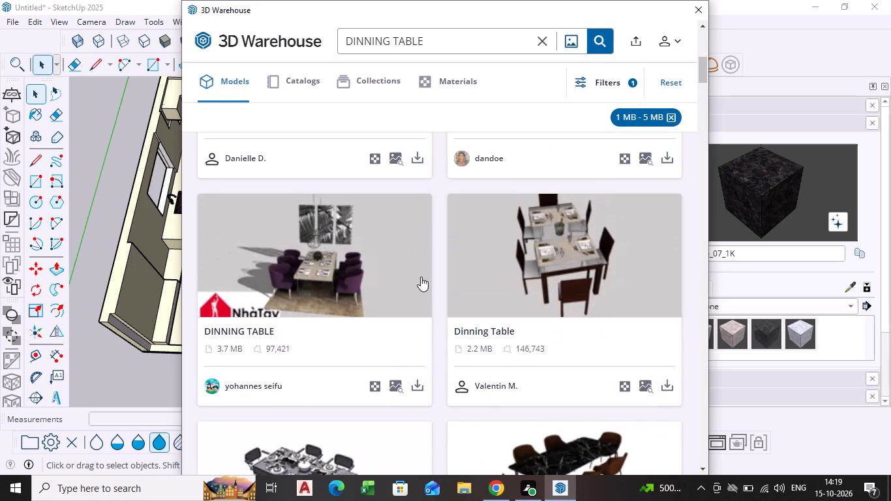
scroll(421, 277, "down", 8)
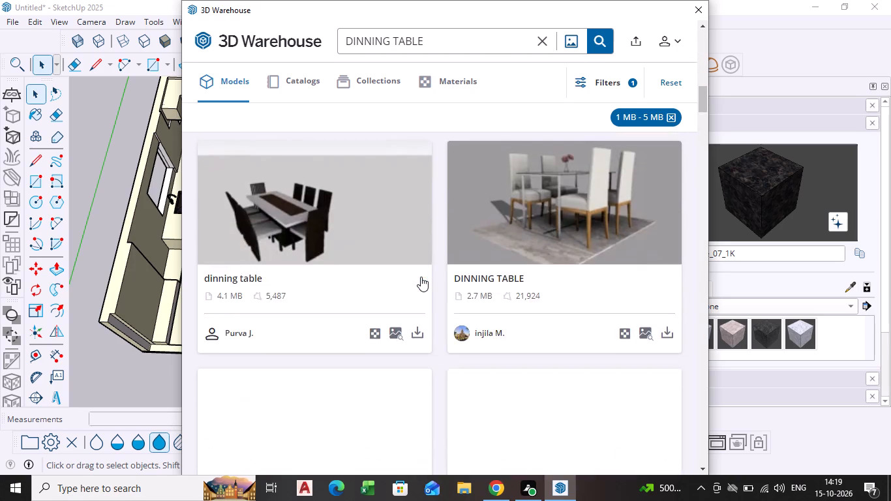
scroll(421, 277, "down", 6)
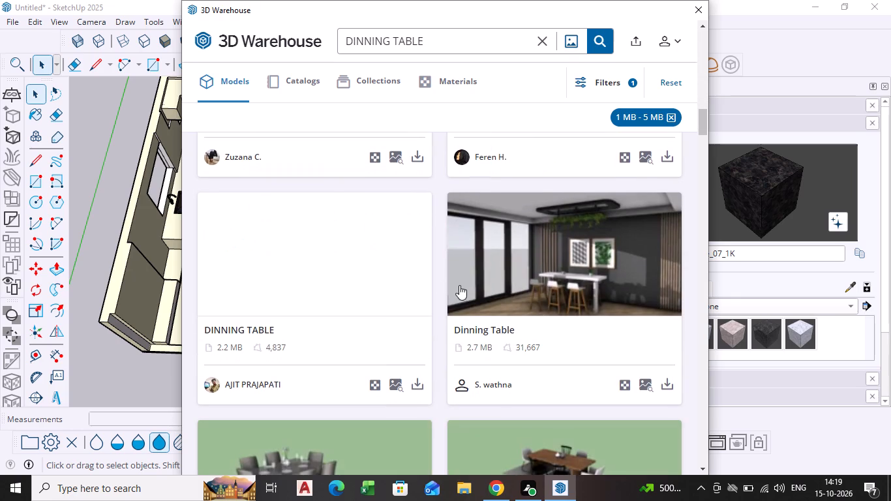
scroll(535, 300, "down", 3)
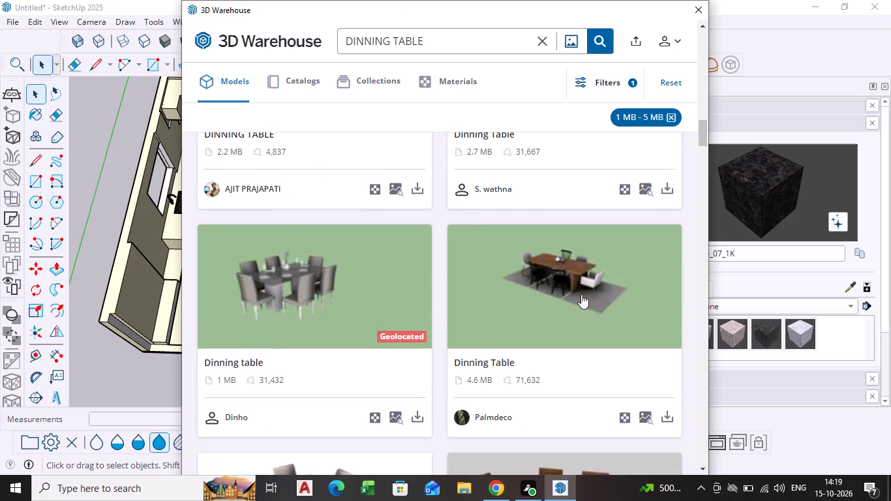
scroll(521, 293, "down", 6)
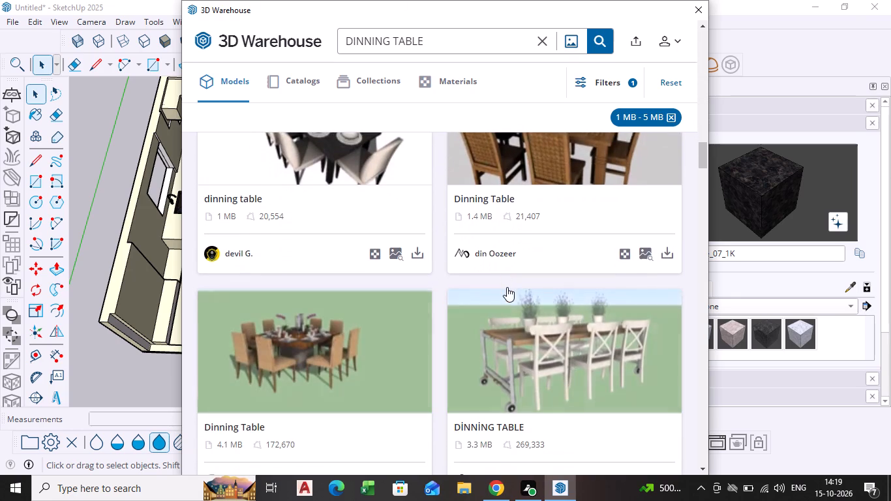
scroll(565, 288, "down", 1)
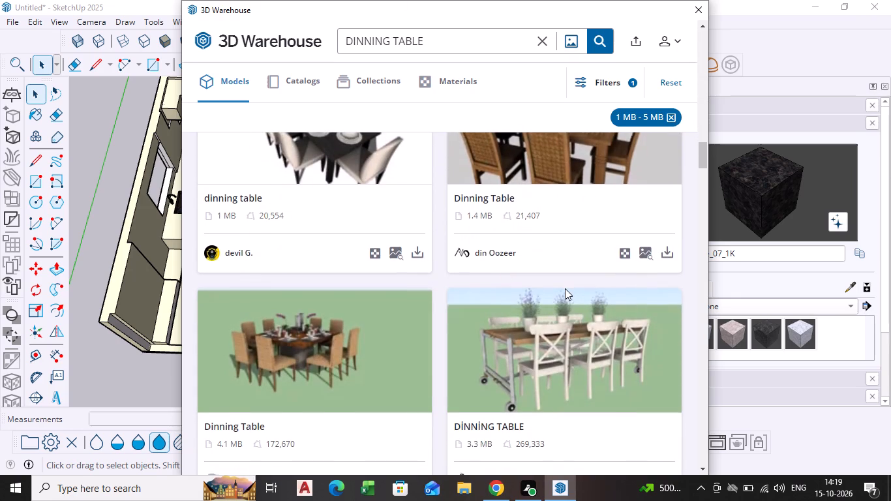
scroll(565, 288, "down", 8)
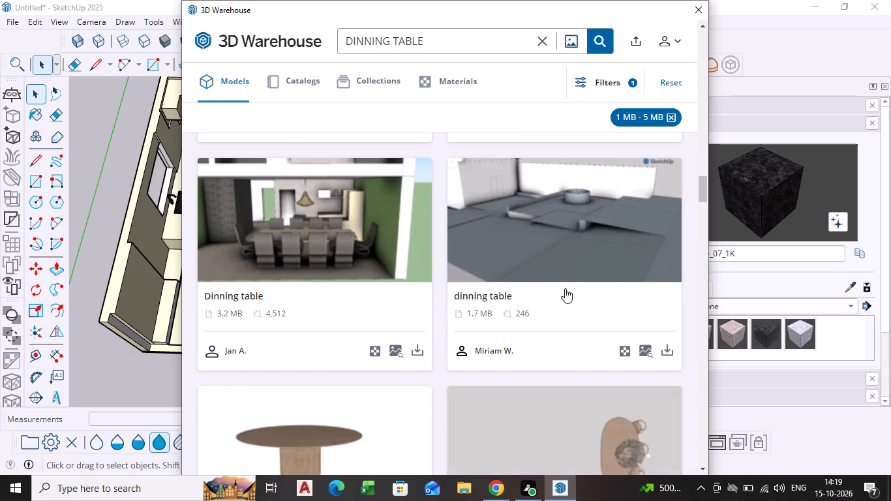
scroll(565, 288, "down", 6)
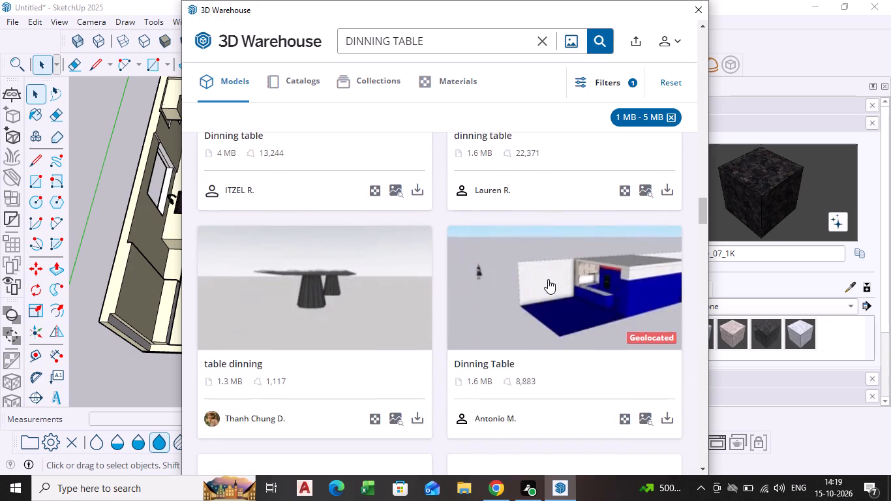
scroll(548, 279, "down", 5)
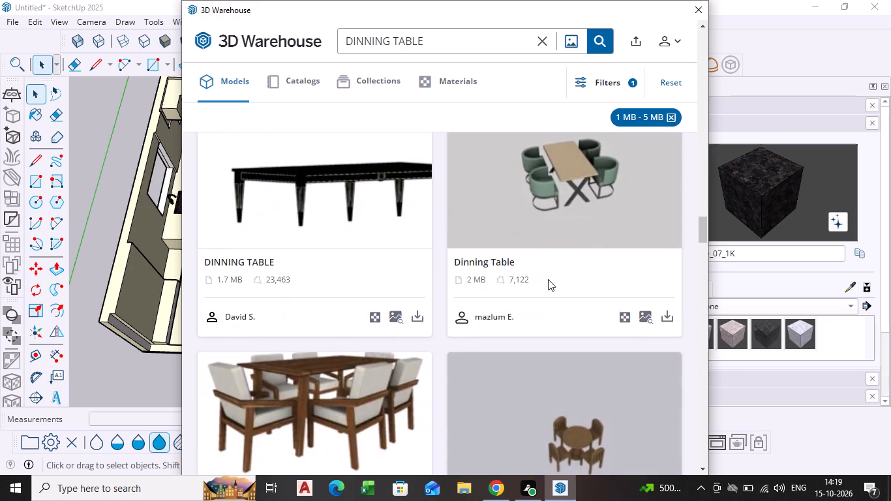
scroll(548, 279, "down", 9)
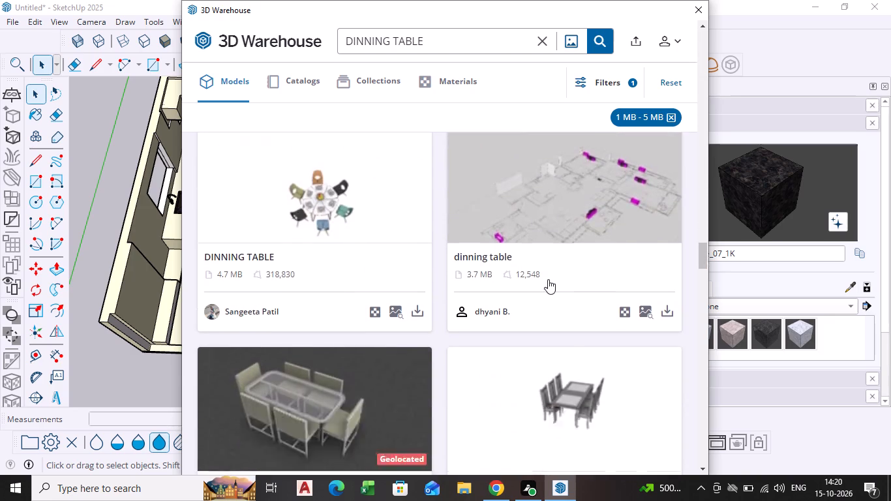
scroll(548, 279, "down", 3)
scroll(465, 275, "down", 4)
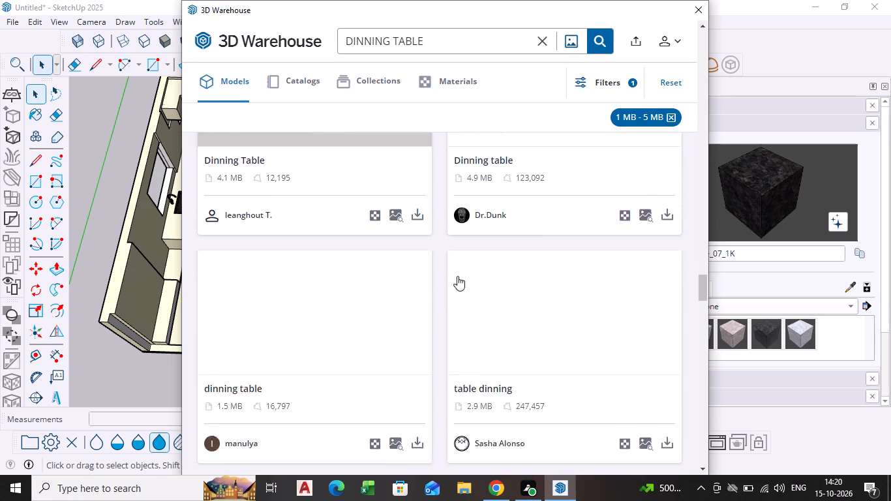
scroll(392, 269, "down", 4)
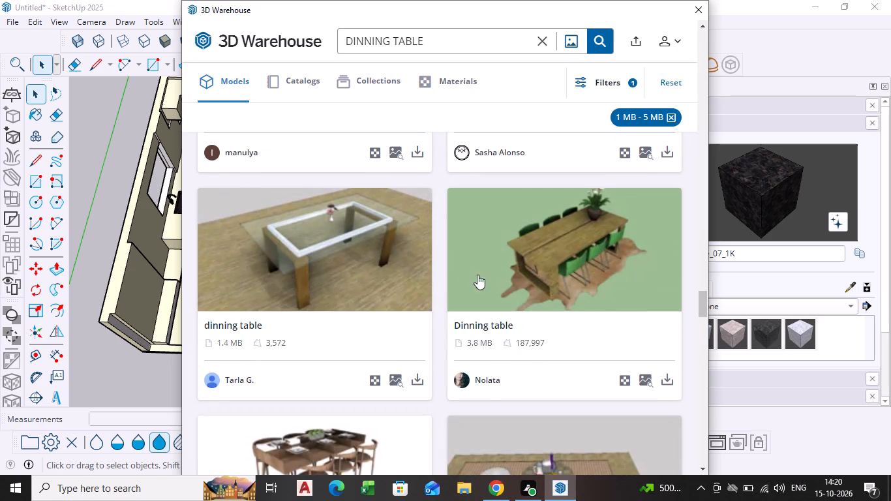
scroll(530, 221, "down", 3)
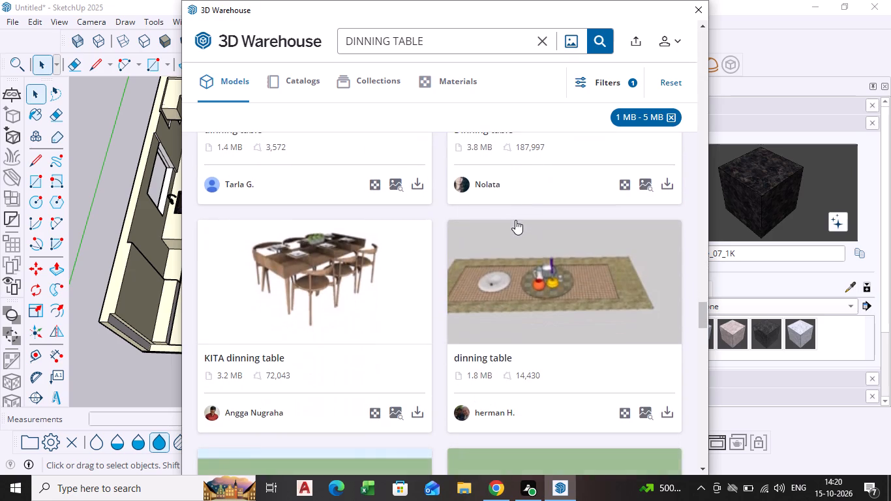
scroll(509, 219, "down", 4)
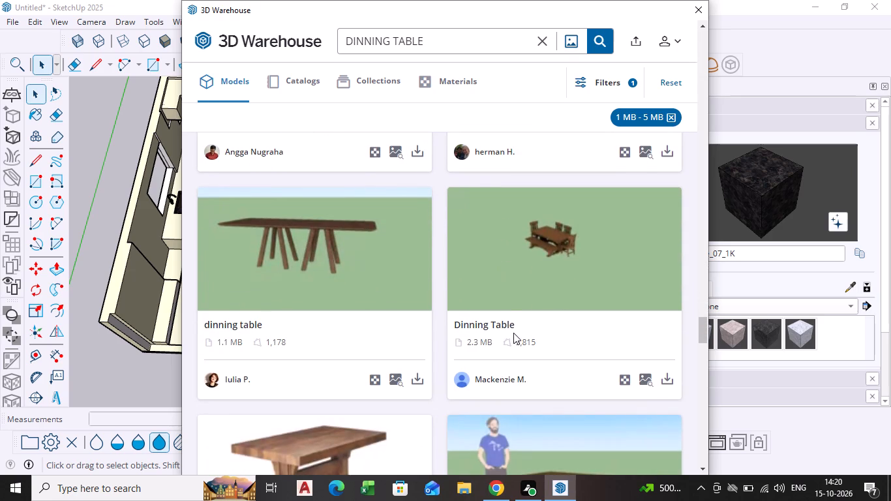
scroll(432, 335, "down", 3)
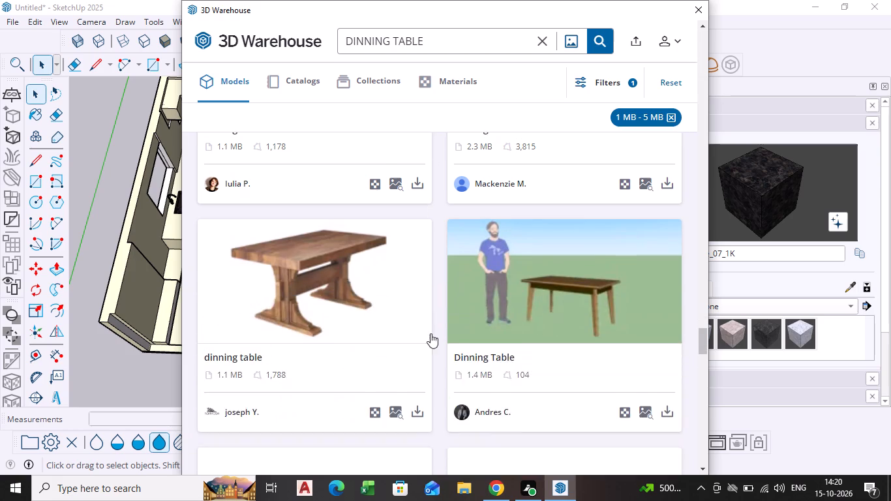
scroll(425, 330, "down", 4)
scroll(355, 299, "down", 3)
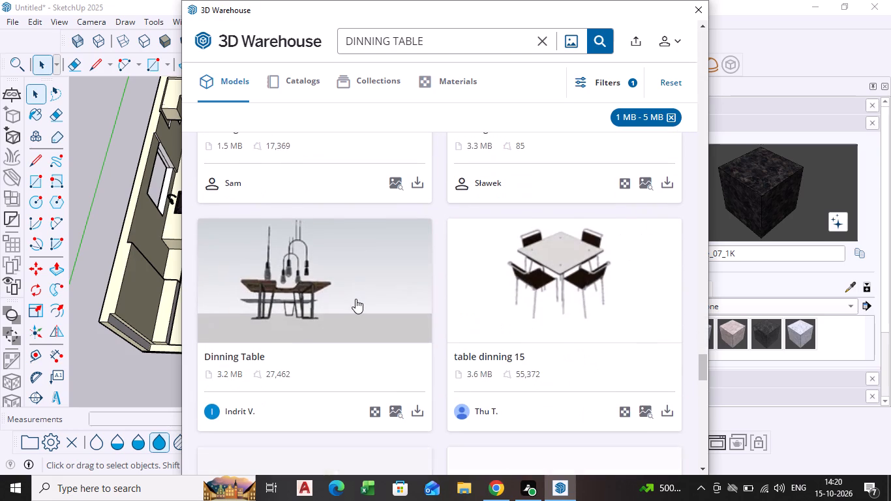
scroll(355, 299, "down", 6)
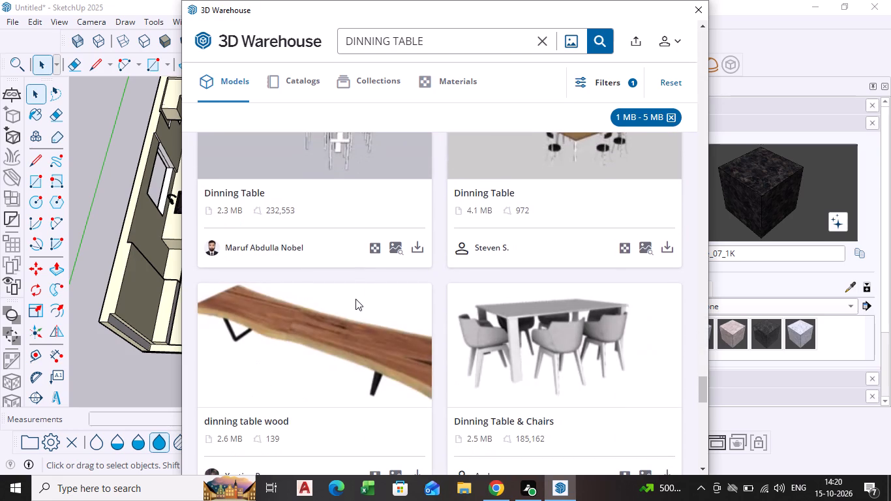
scroll(355, 299, "down", 6)
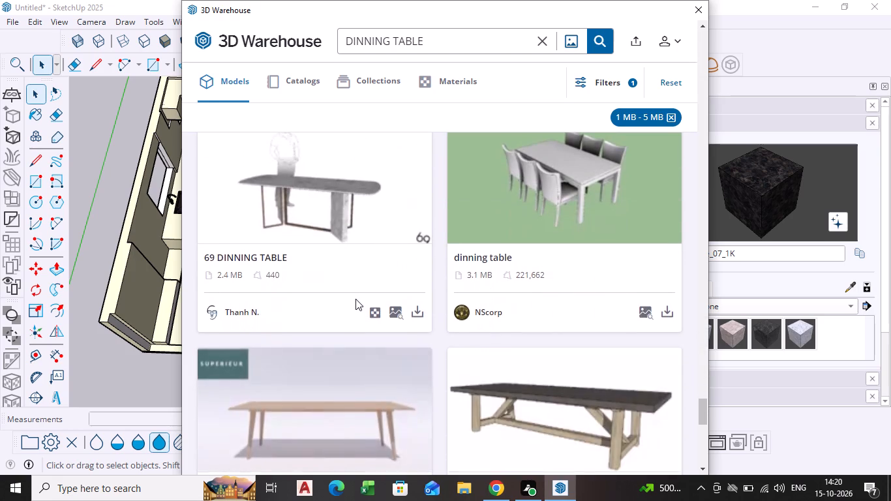
scroll(355, 299, "down", 3)
scroll(396, 353, "down", 3)
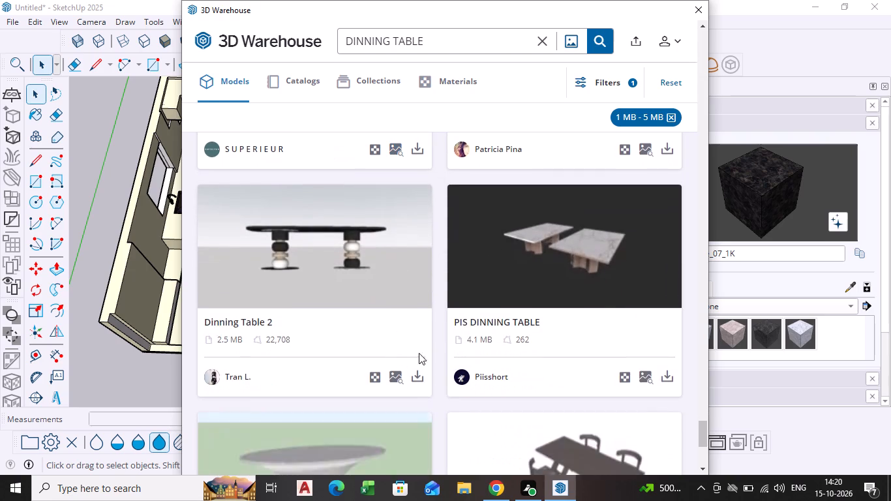
scroll(496, 357, "down", 7)
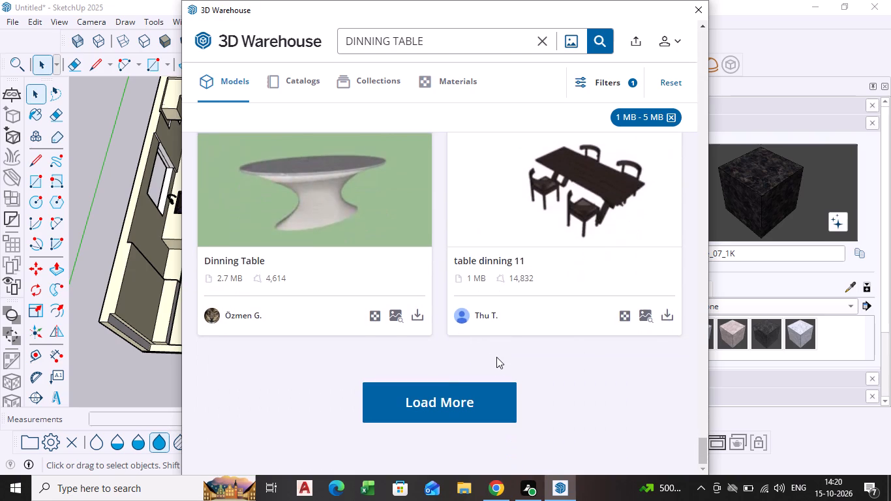
Review the loaded dining table models again, going back from the end of the list towards the first results.
scroll(494, 357, "up", 5)
scroll(487, 356, "up", 17)
scroll(487, 356, "up", 17)
scroll(487, 356, "up", 4)
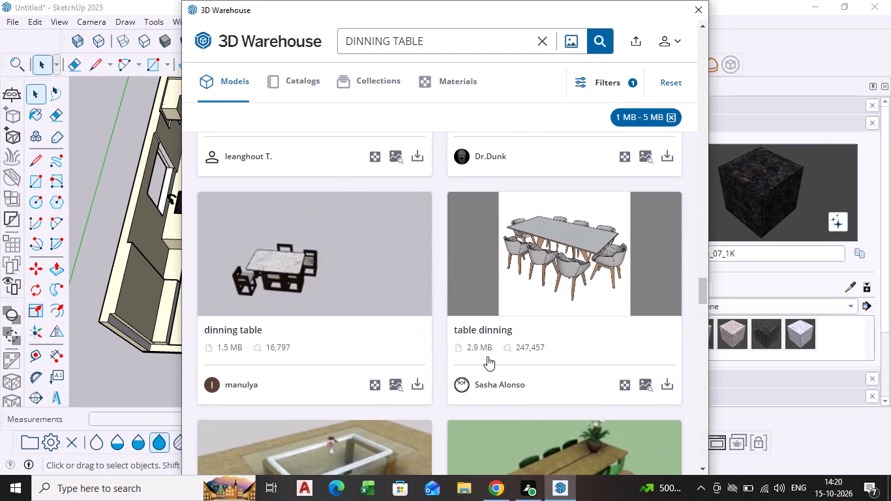
scroll(487, 356, "up", 12)
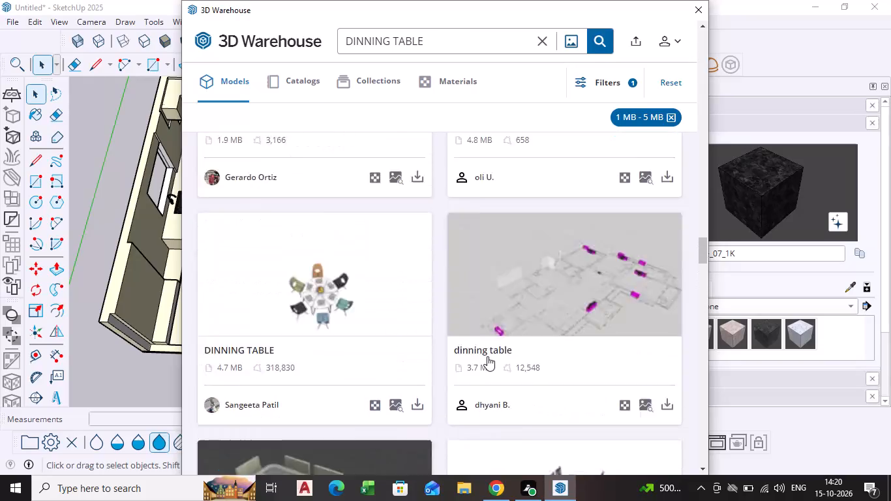
scroll(487, 356, "up", 5)
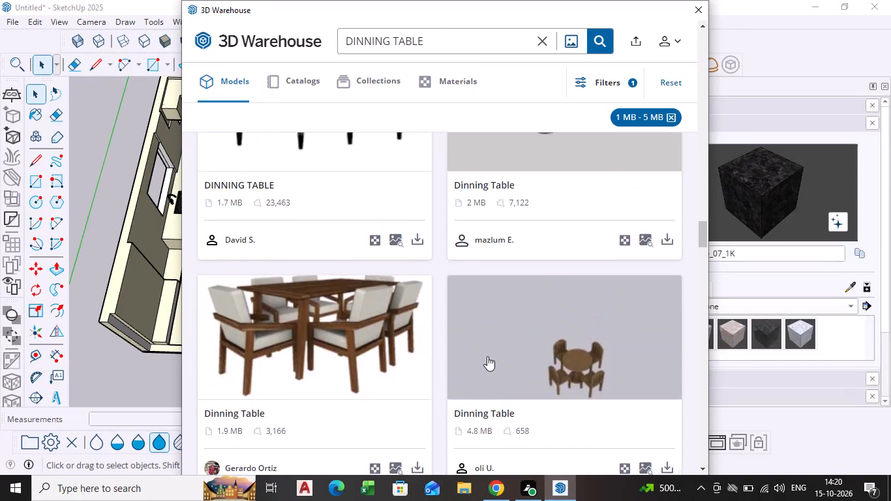
scroll(487, 356, "up", 8)
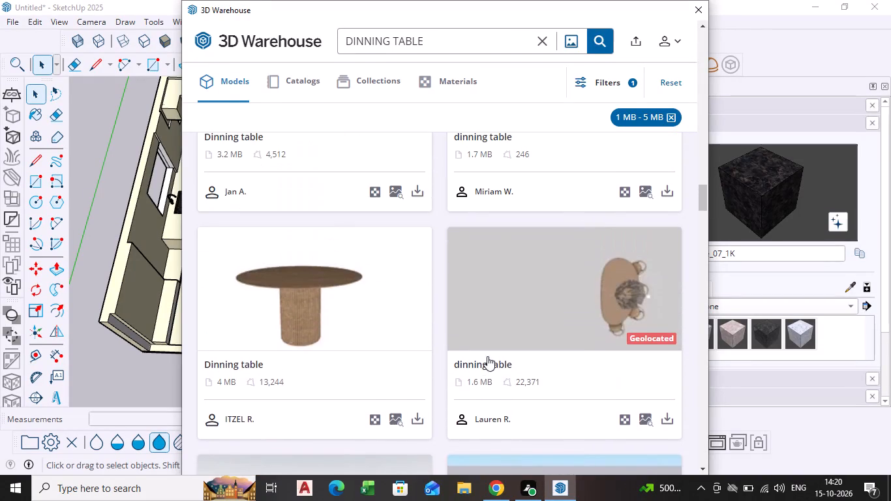
scroll(487, 356, "up", 6)
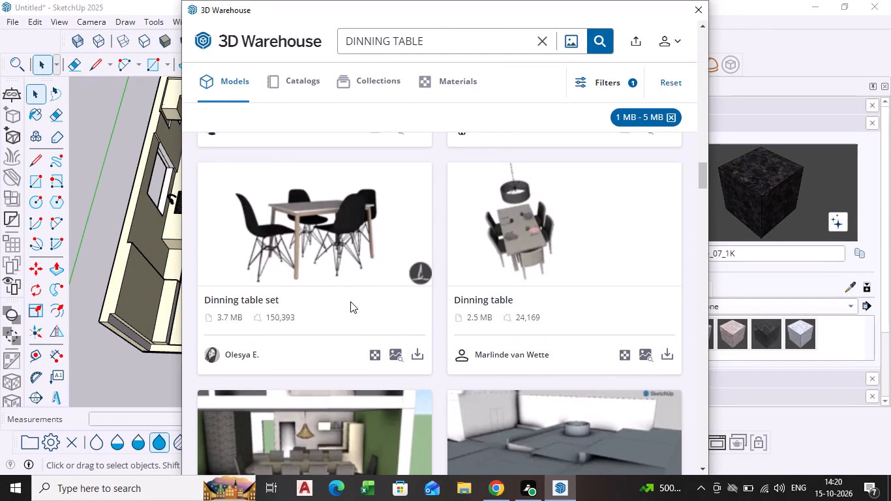
scroll(346, 301, "up", 10)
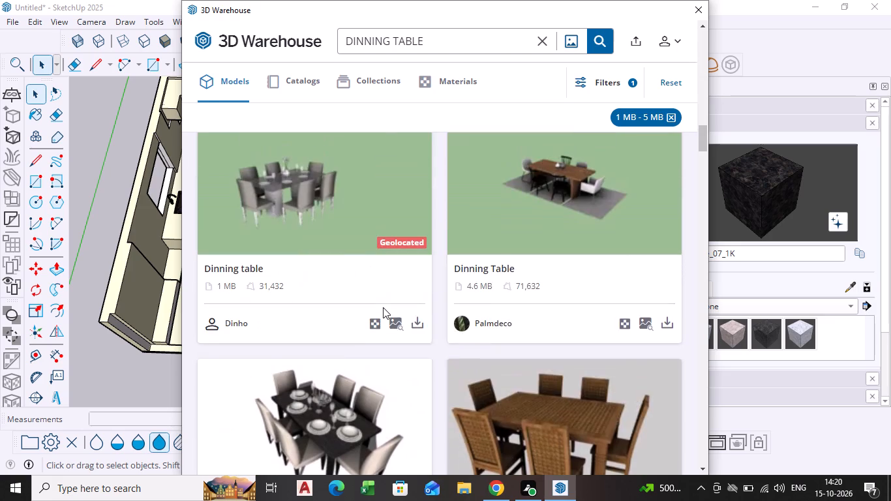
scroll(383, 307, "up", 4)
scroll(450, 307, "up", 6)
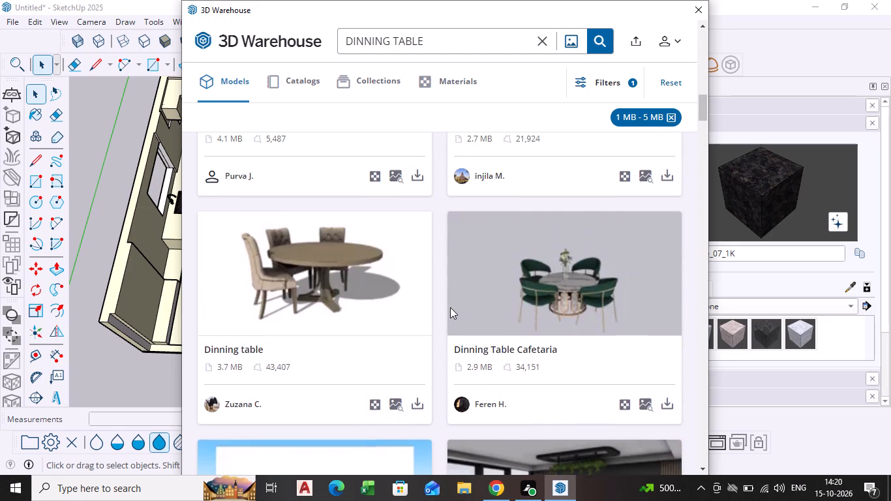
scroll(450, 307, "up", 4)
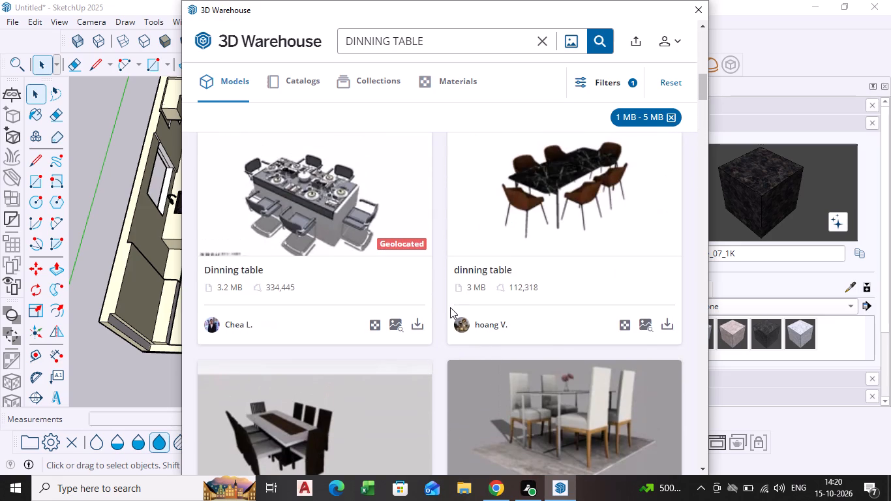
Compare the dining table models among the DINNING TABLE results in the 3D Warehouse, moving further down the list.
scroll(450, 307, "down", 2)
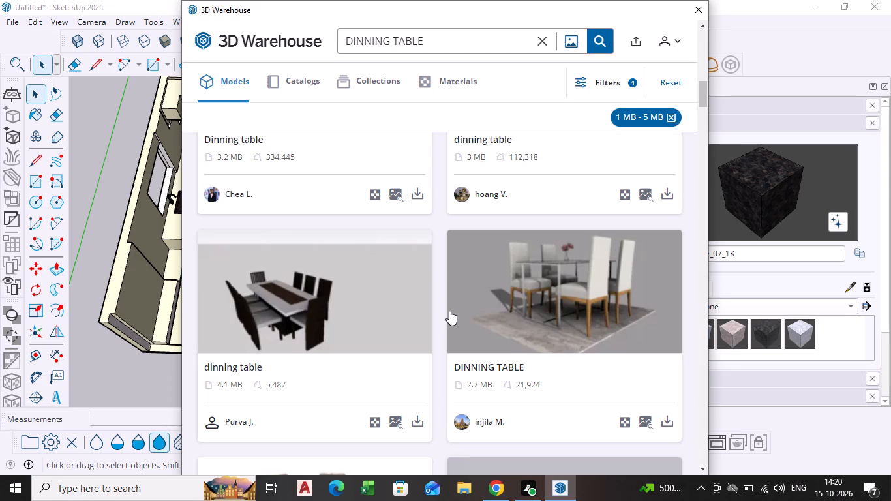
scroll(442, 306, "up", 6)
scroll(399, 338, "down", 2)
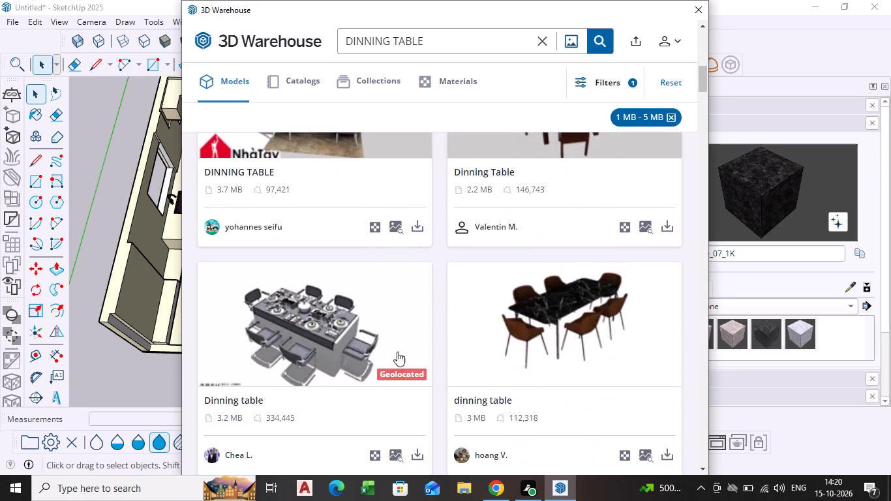
scroll(437, 337, "up", 3)
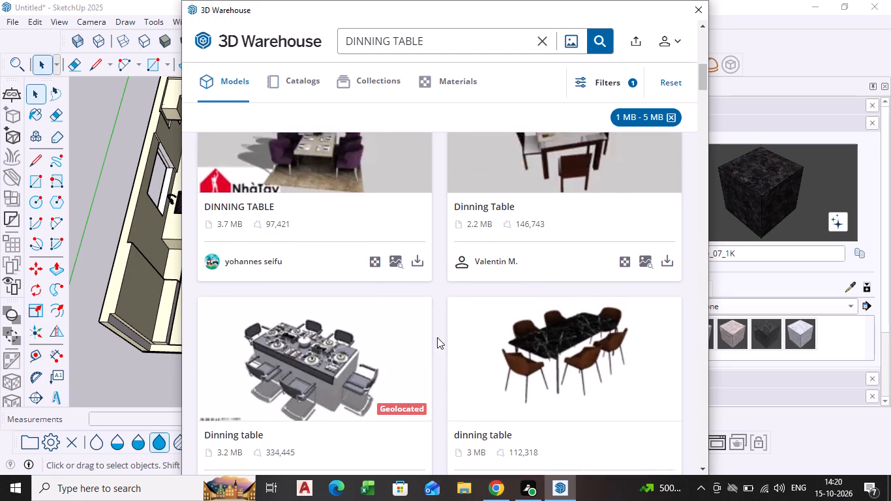
scroll(437, 337, "up", 2)
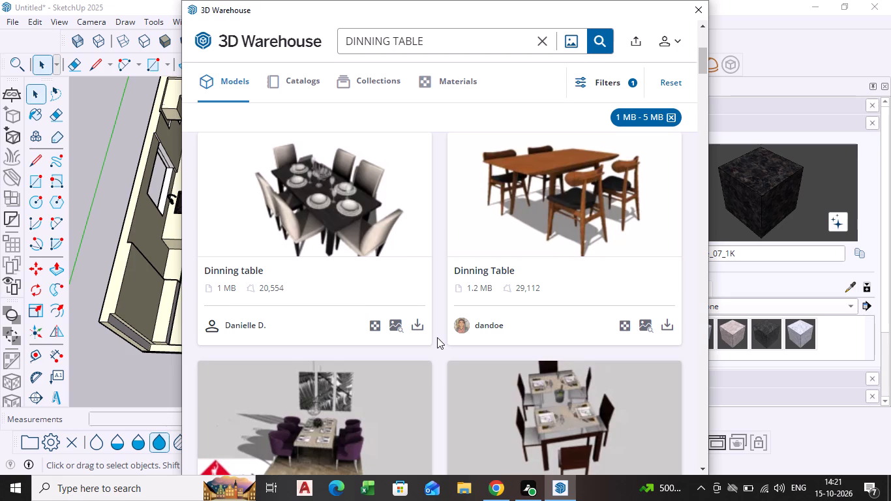
scroll(437, 337, "down", 1)
scroll(554, 367, "down", 5)
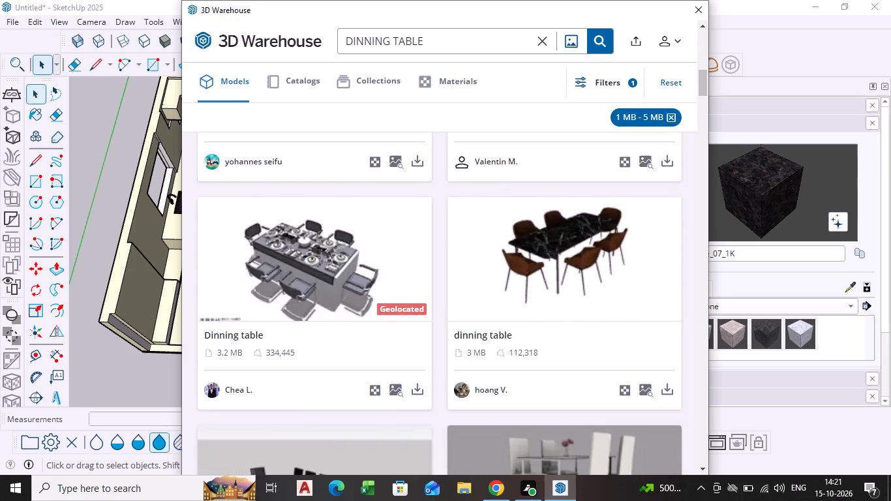
scroll(513, 357, "down", 10)
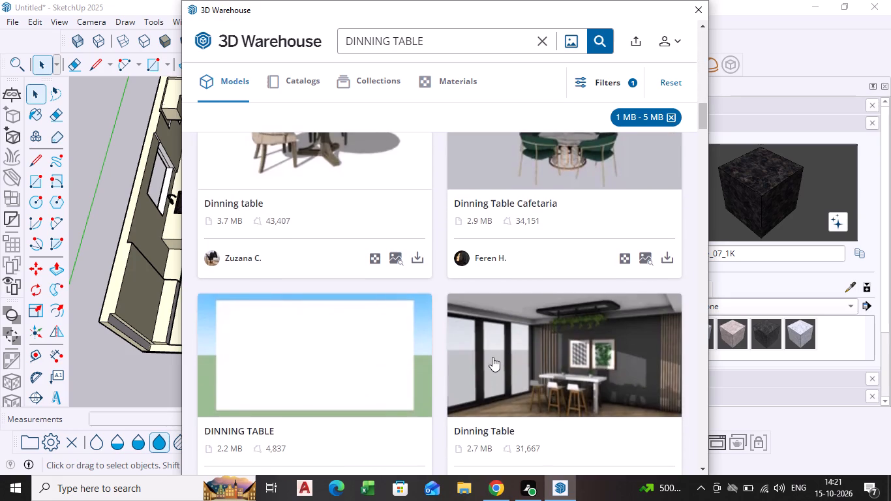
scroll(492, 357, "down", 1)
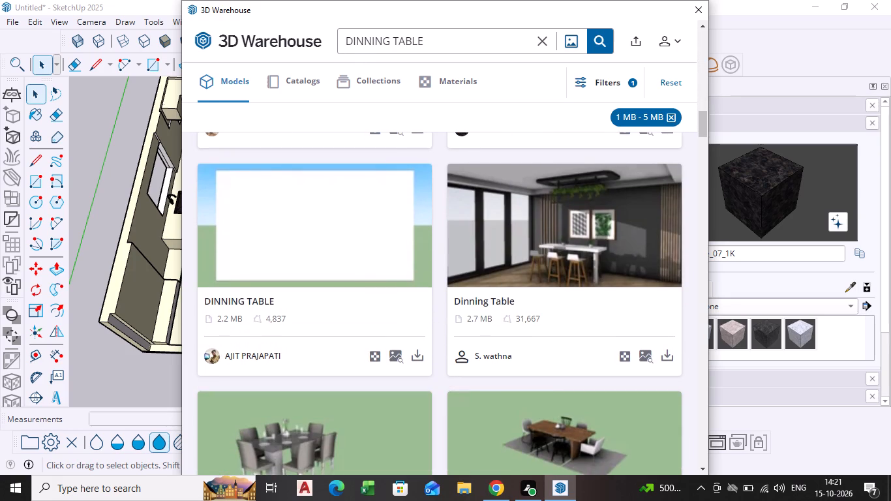
Narrow the 3D Warehouse search to BIG DINNING TABLE.
left_click(342, 43)
key("space")
type("BIG")
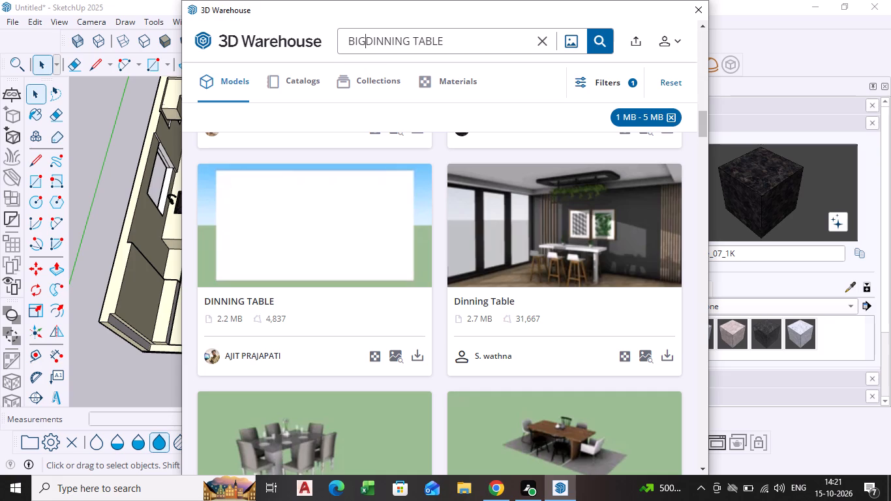
key("space")
key("Return")
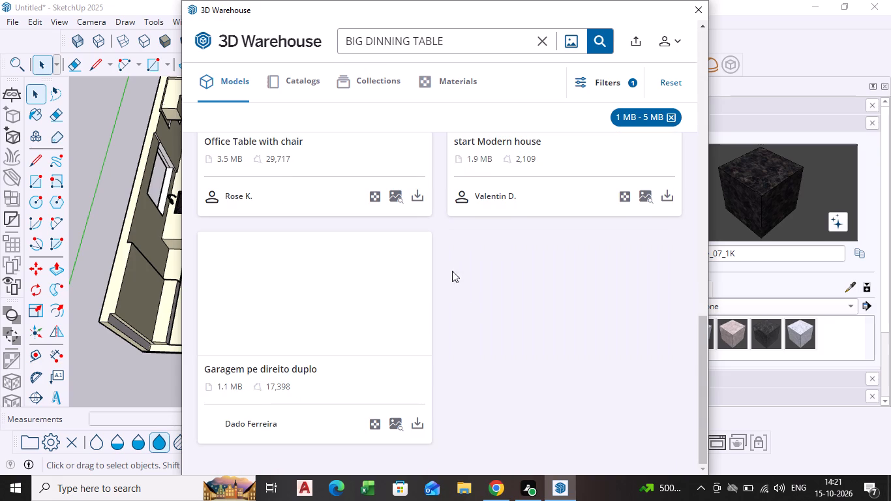
Look through all the BIG DINNING TABLE results for a suitable large dining table.
scroll(425, 297, "up", 4)
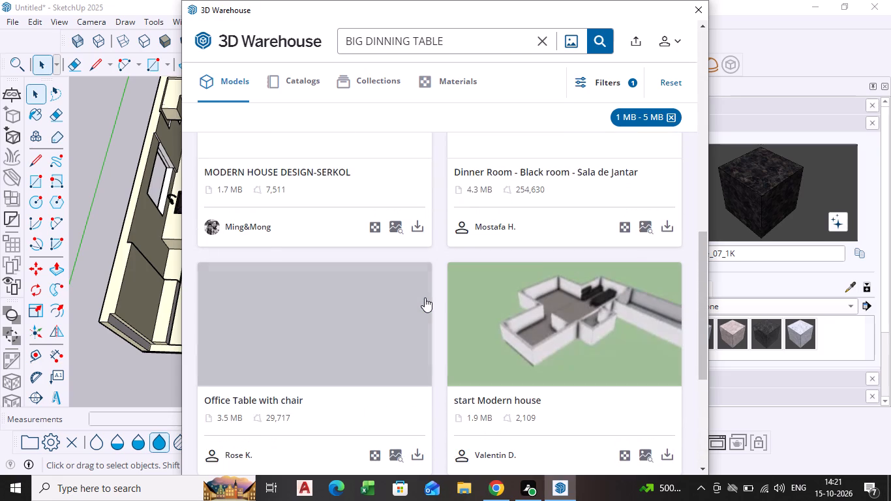
scroll(419, 305, "up", 5)
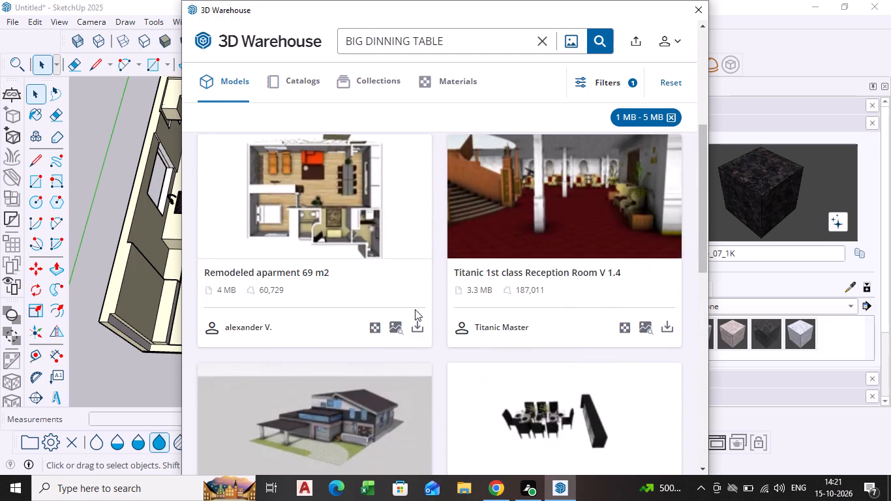
scroll(415, 309, "up", 7)
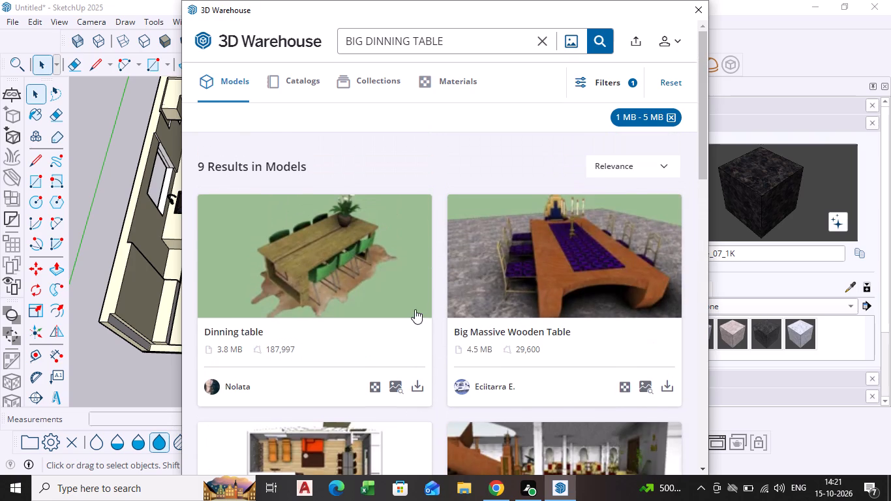
scroll(308, 344, "up", 9)
scroll(521, 367, "down", 5)
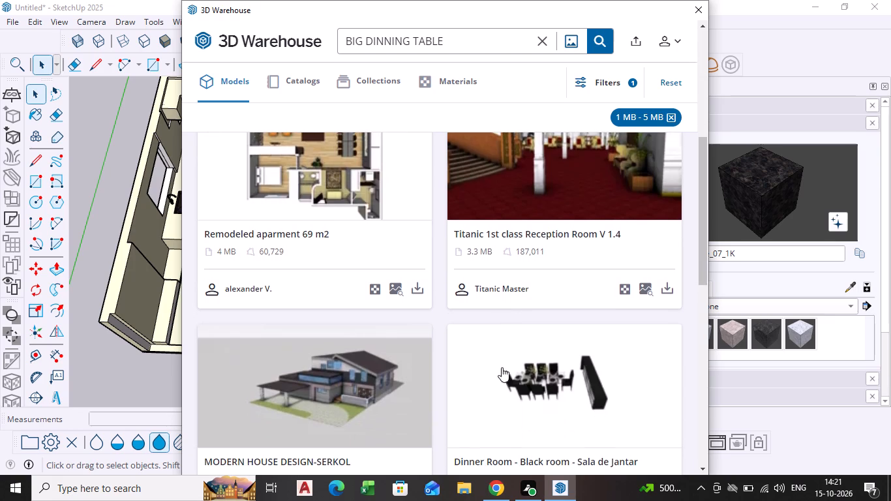
scroll(479, 373, "down", 3)
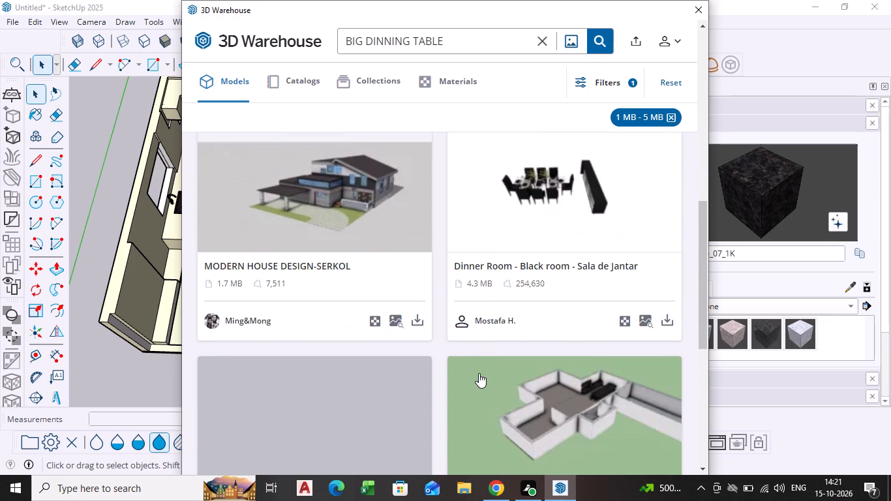
scroll(474, 373, "down", 7)
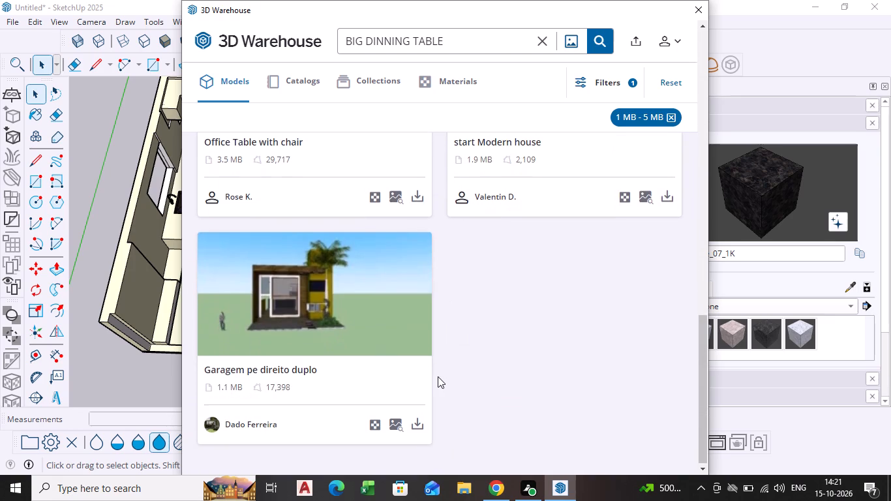
scroll(423, 363, "down", 5)
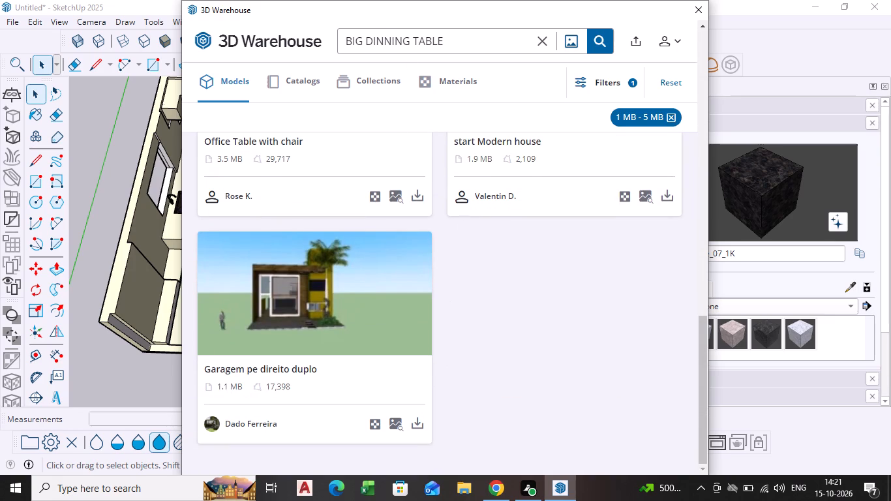
Replace BIG with WOOD in the search term and run the search for WOOD DINNING TABLE.
left_click(365, 42)
key("BackSpace")
key("BackSpace")
key("BackSpace")
key("BackSpace")
key("BackSpace")
key("BackSpace")
key("BackSpace")
key("BackSpace")
key("BackSpace")
key("BackSpace")
key("BackSpace")
key("BackSpace")
key("BackSpace")
key("BackSpace")
key("BackSpace")
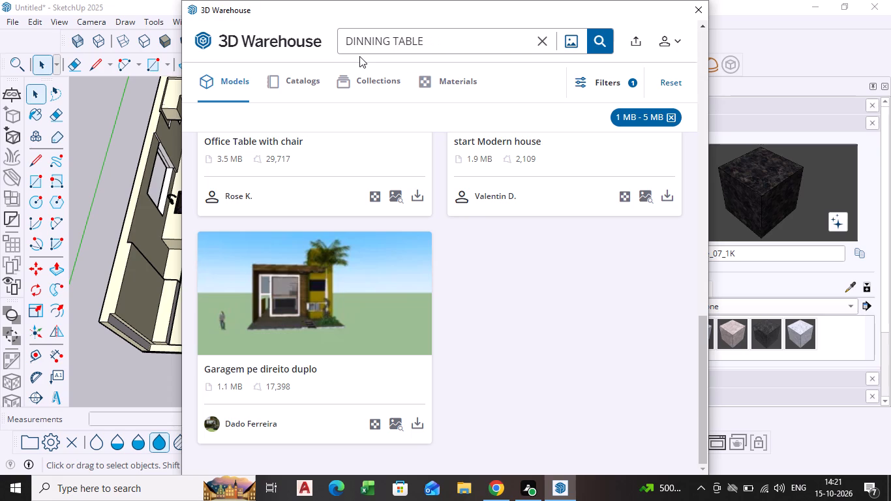
type("WOOD")
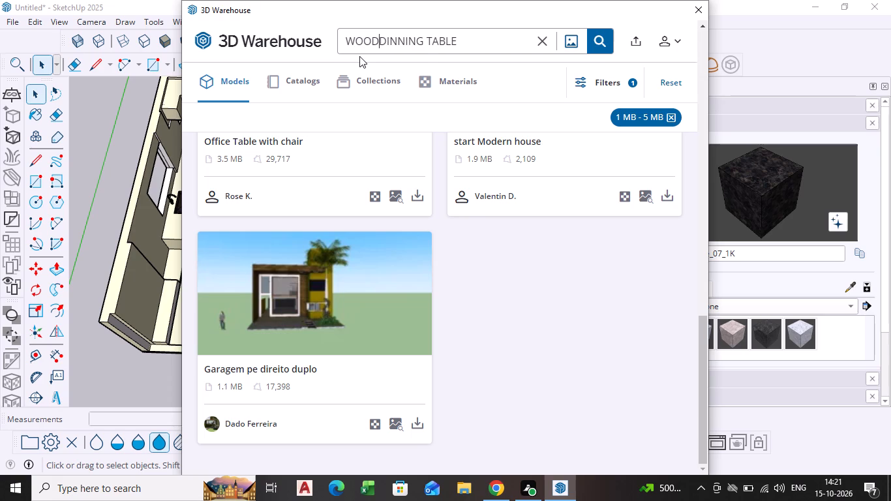
key("space")
key("Return")
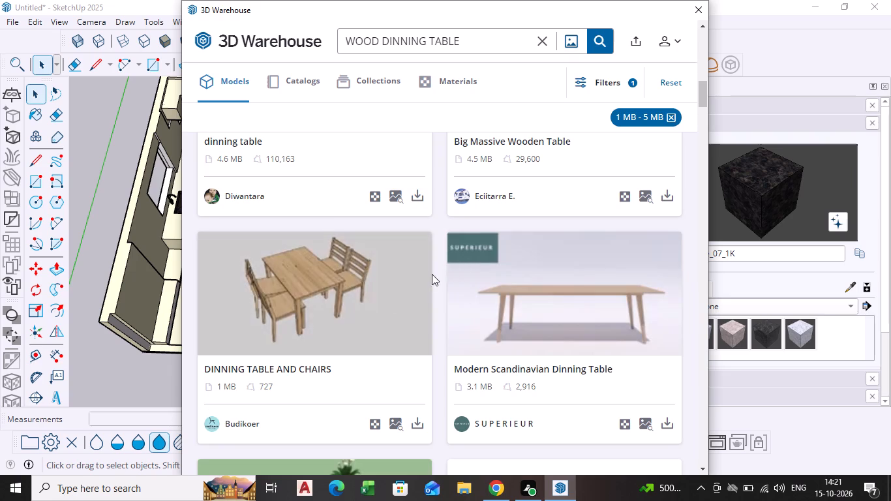
Look through the WOOD DINNING TABLE models from the first results onward for a suitable wooden dining table.
scroll(328, 298, "up", 13)
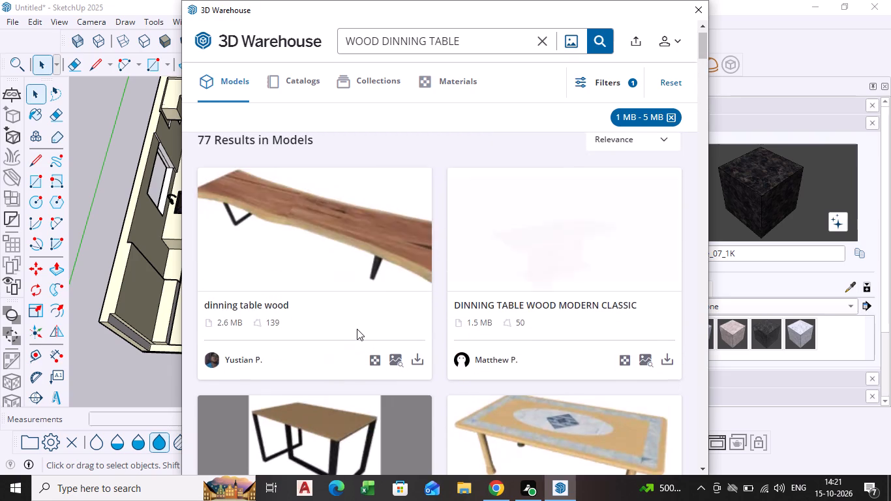
scroll(357, 329, "up", 10)
scroll(357, 330, "down", 20)
scroll(357, 330, "down", 4)
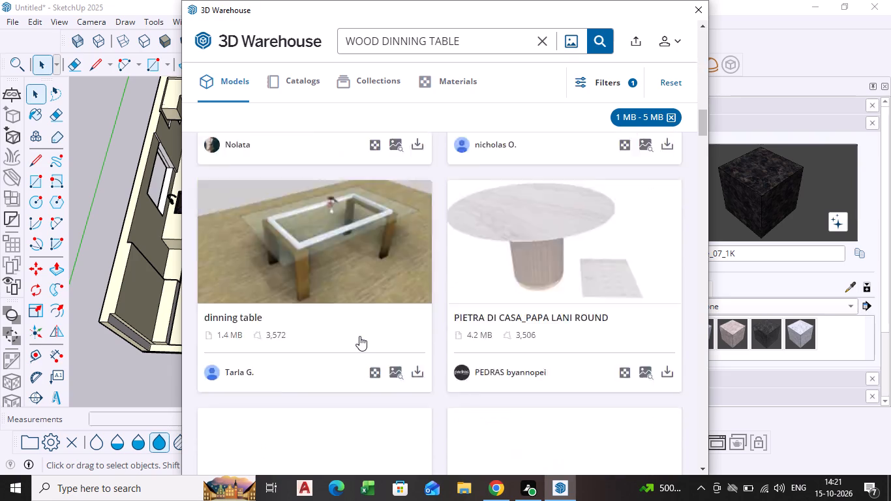
scroll(359, 337, "down", 9)
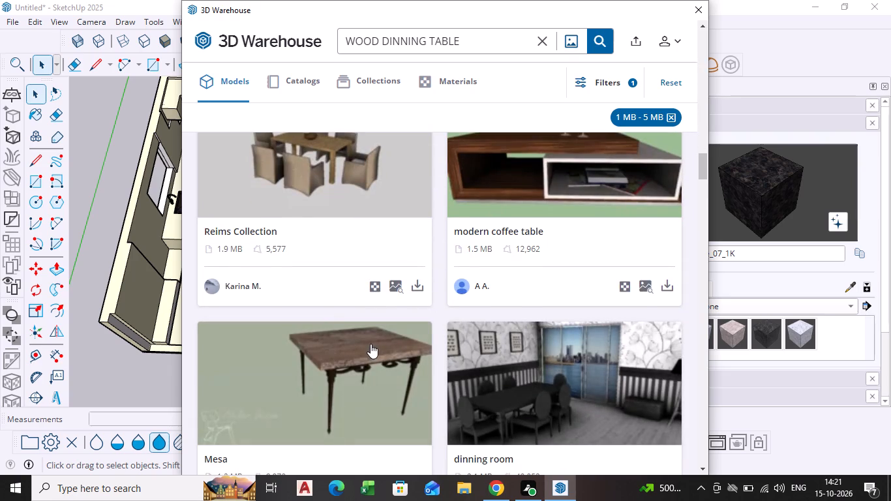
scroll(370, 344, "down", 9)
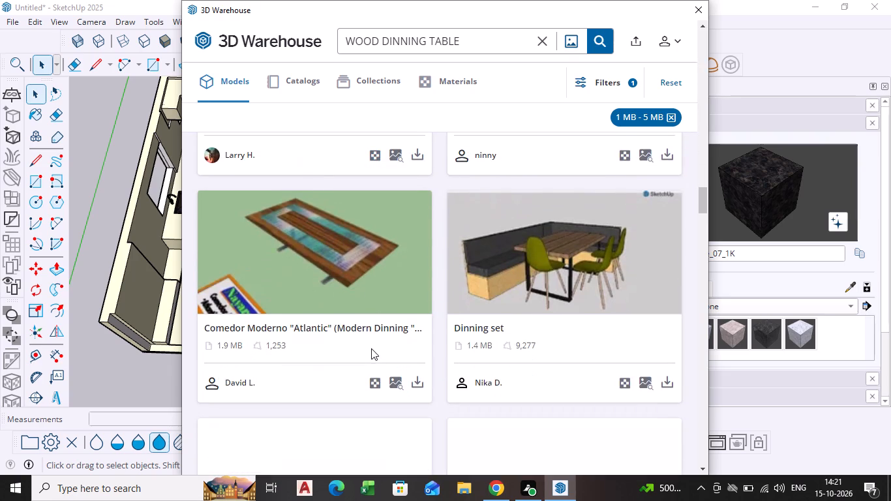
scroll(370, 350, "down", 3)
scroll(427, 284, "down", 3)
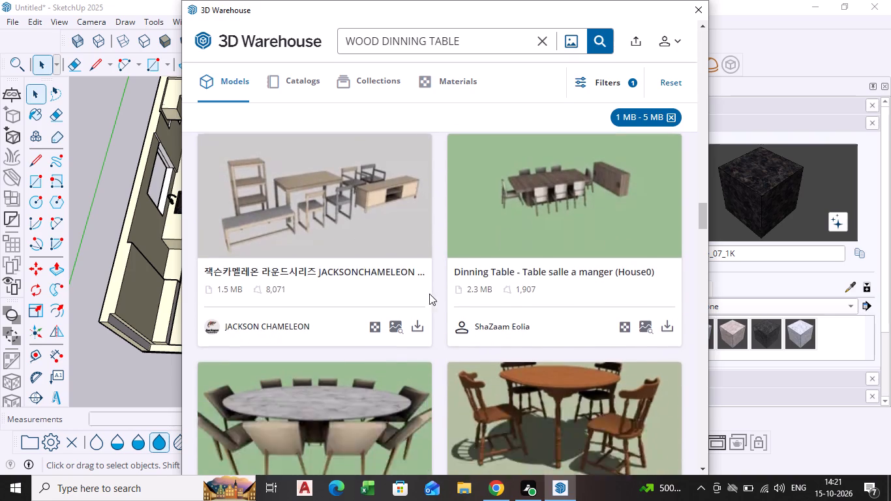
scroll(429, 294, "up", 2)
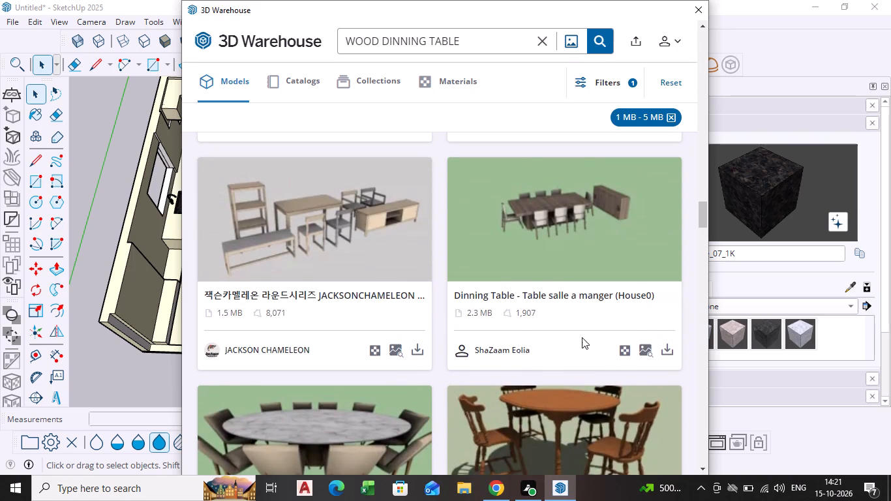
scroll(546, 335, "down", 3)
scroll(489, 345, "down", 2)
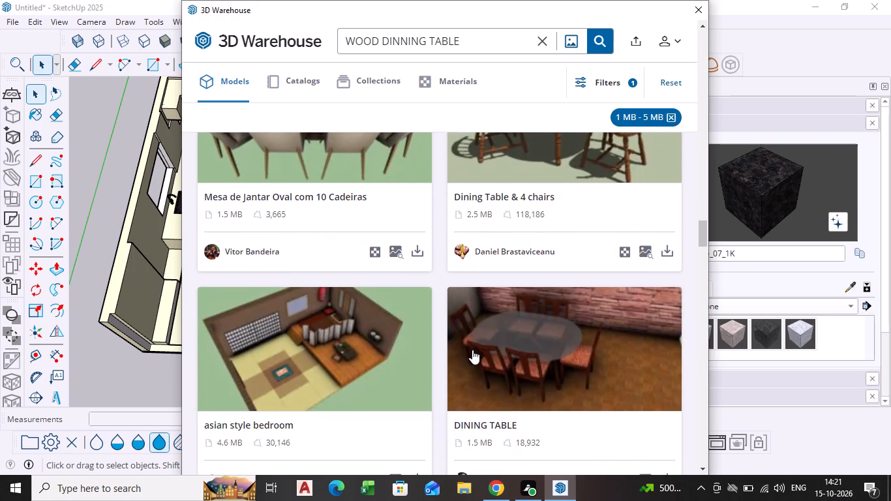
scroll(472, 350, "down", 8)
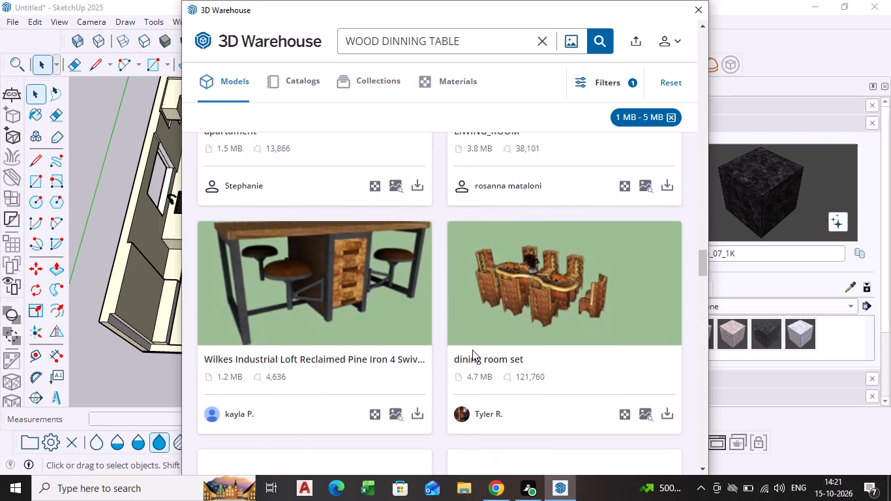
scroll(472, 350, "down", 2)
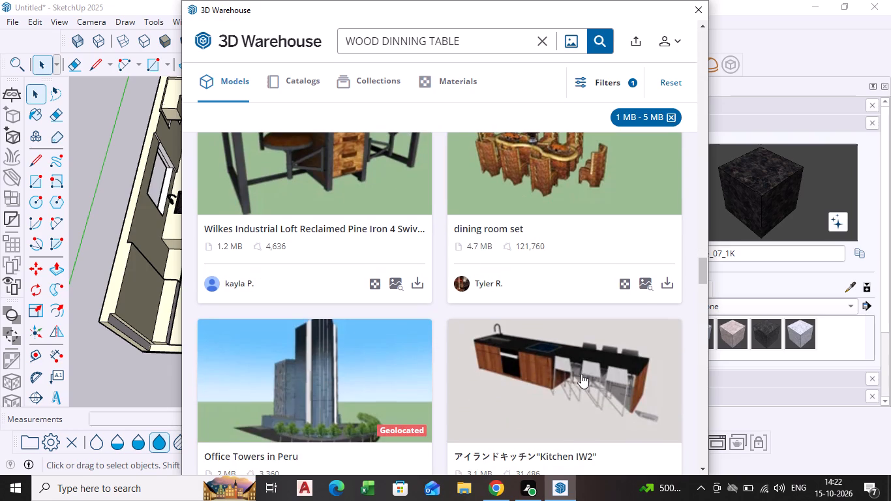
scroll(445, 397, "down", 5)
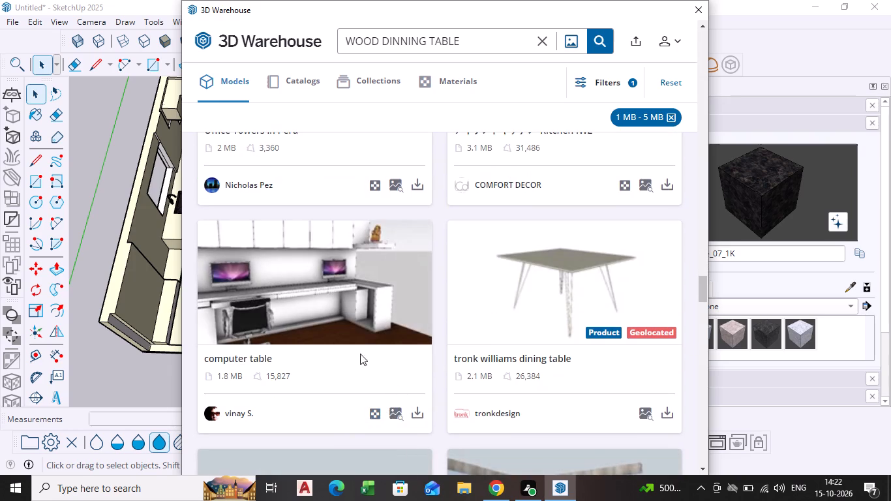
scroll(376, 342, "down", 9)
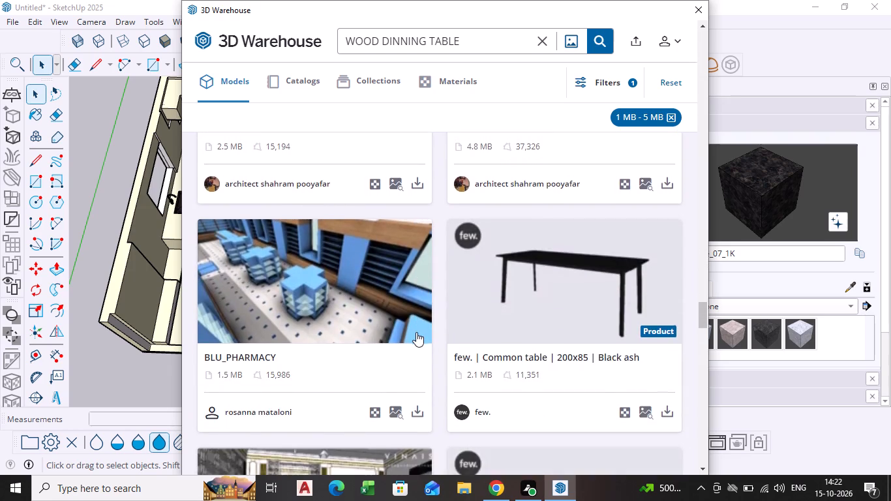
scroll(416, 332, "down", 1)
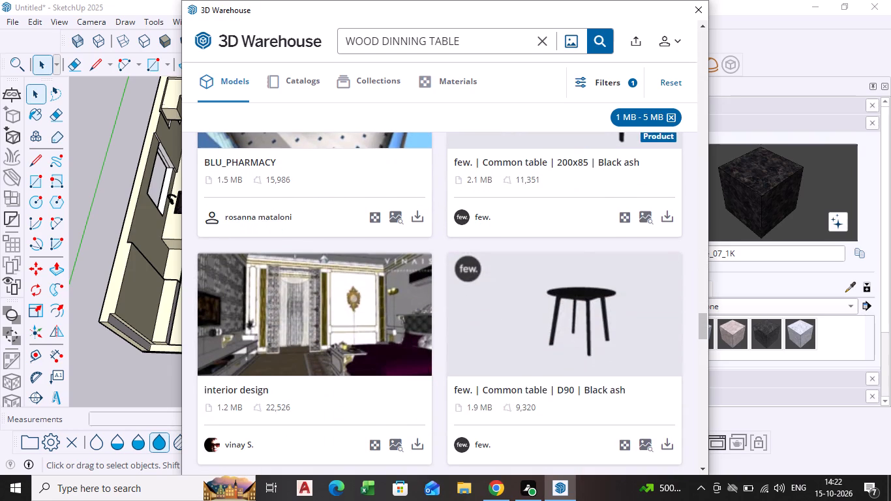
Remove WOOD from the search term and run the search for DINNING TABLE again.
left_click(383, 44)
key("BackSpace")
key("BackSpace")
key("BackSpace")
key("BackSpace")
key("BackSpace")
key("BackSpace")
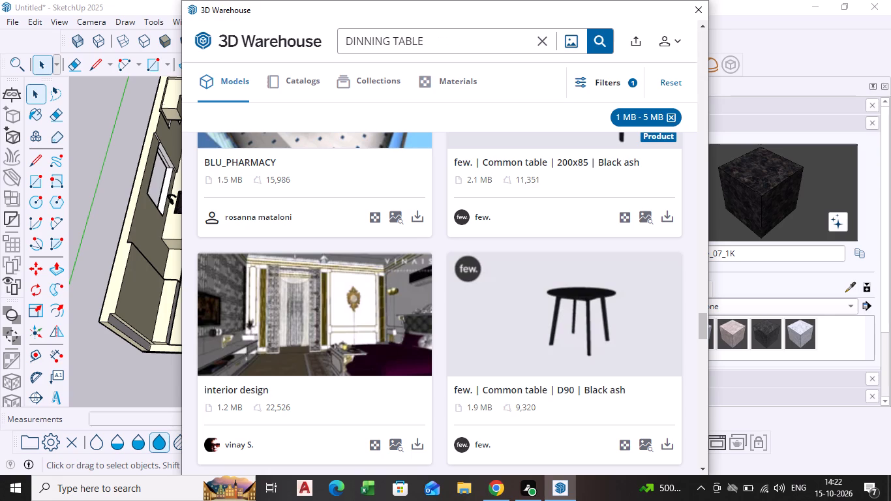
key("Return")
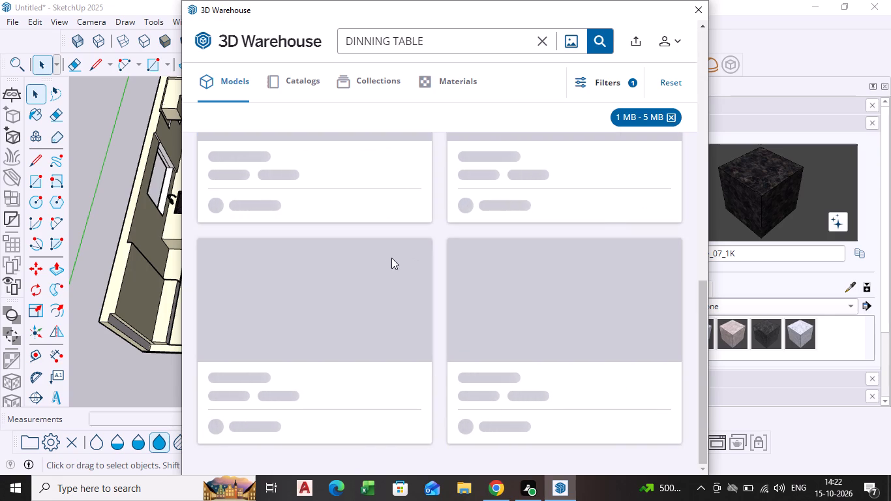
Load the KITA dinning table from the search results into the model and place it on the floor in front of the island stools.
scroll(378, 268, "up", 4)
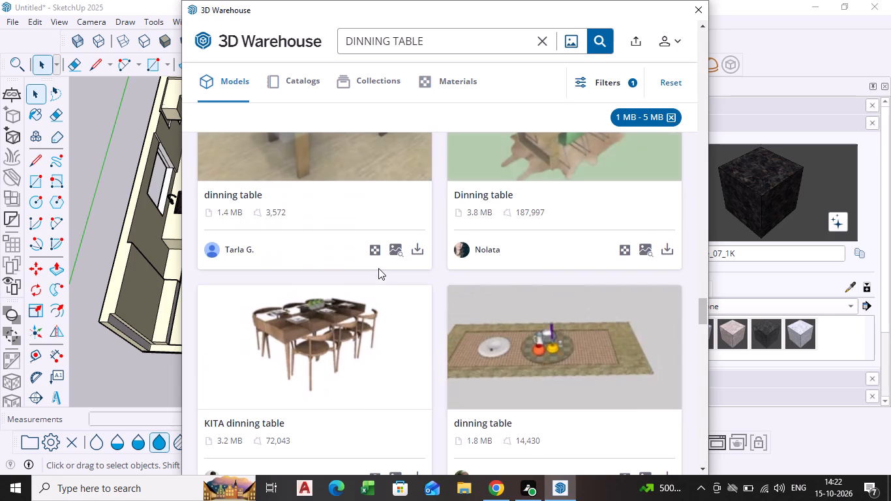
scroll(350, 318, "down", 1)
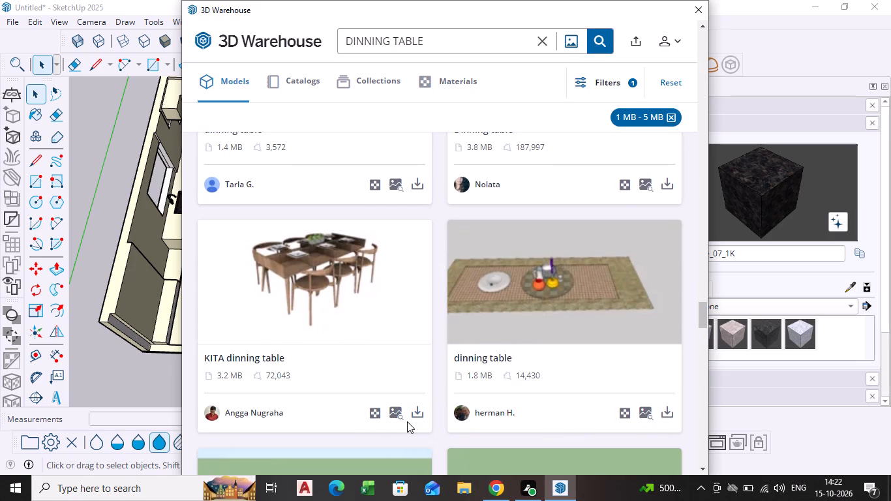
left_click(415, 414)
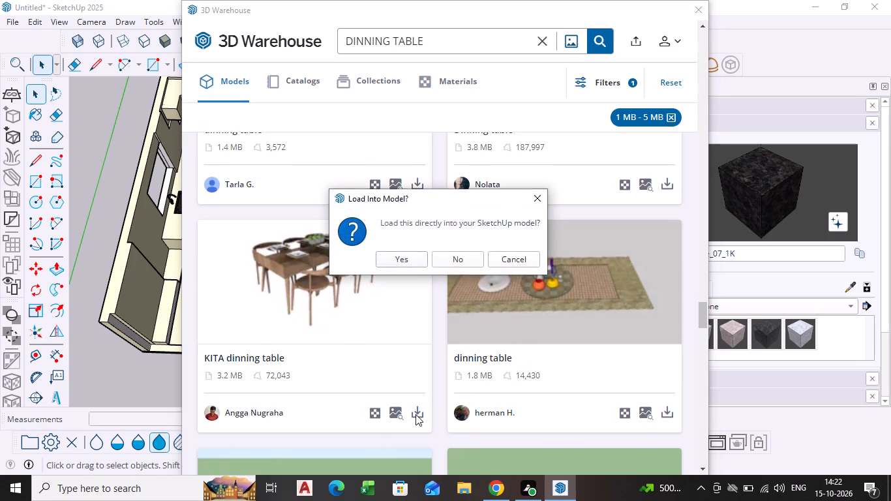
left_click(409, 258)
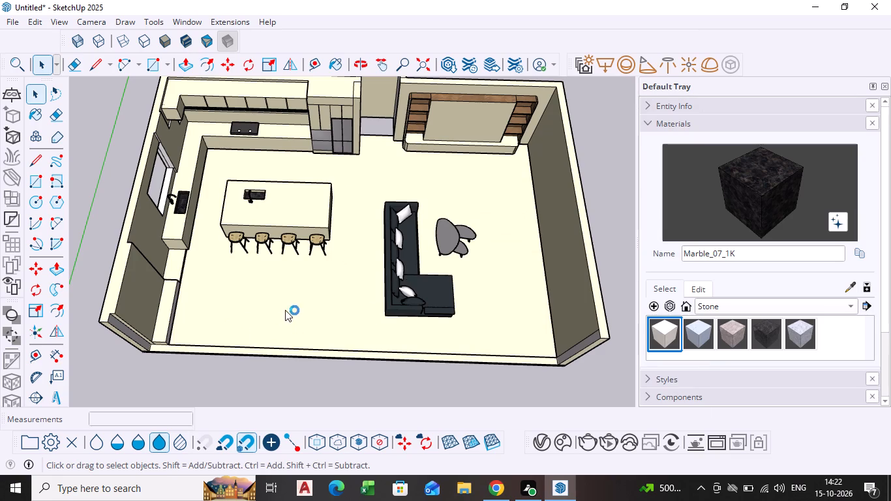
scroll(252, 316, "down", 9)
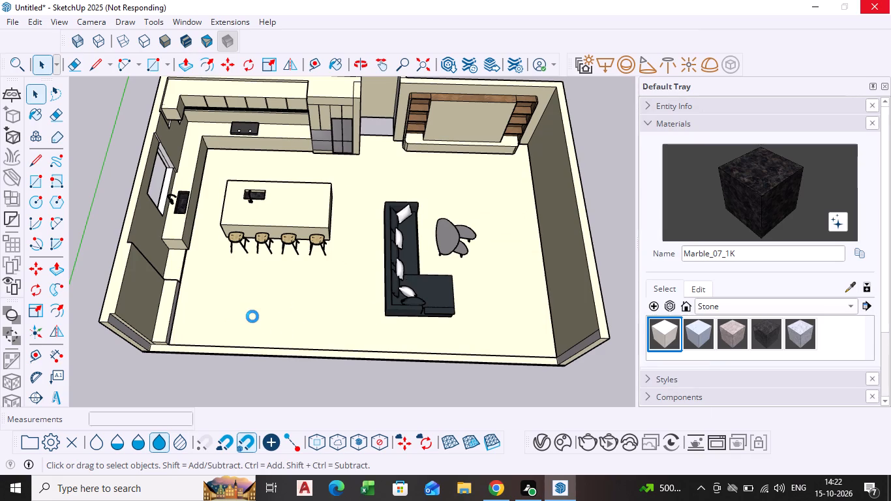
scroll(225, 345, "down", 3)
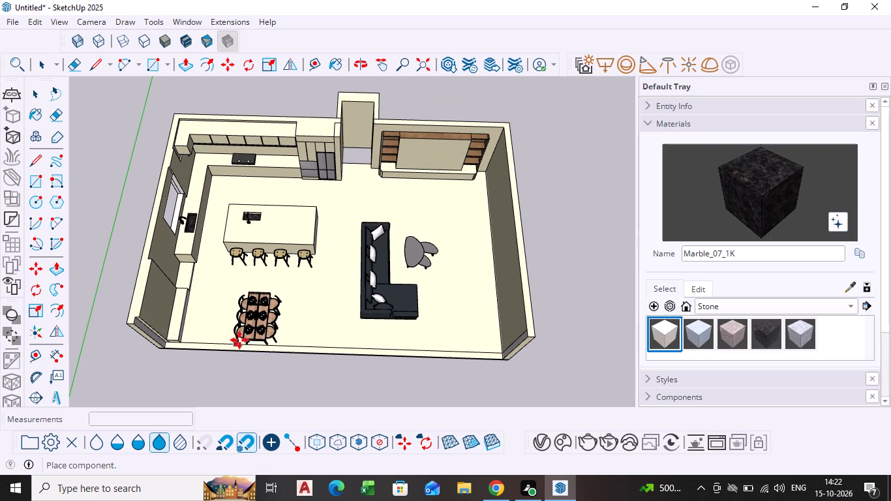
left_click(239, 337)
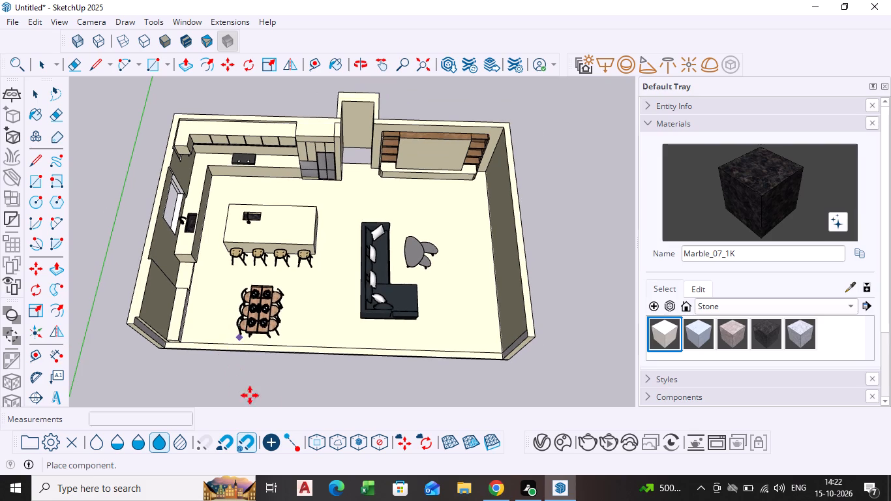
Rotate the dining set 90 degrees on the floor plane about its corner nearest the open front edge.
left_click(40, 294)
scroll(249, 334, "up", 13)
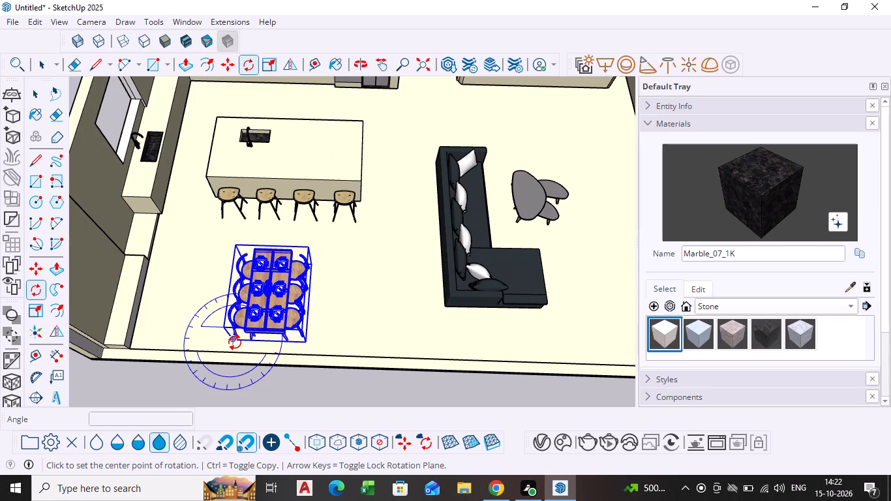
left_click(235, 342)
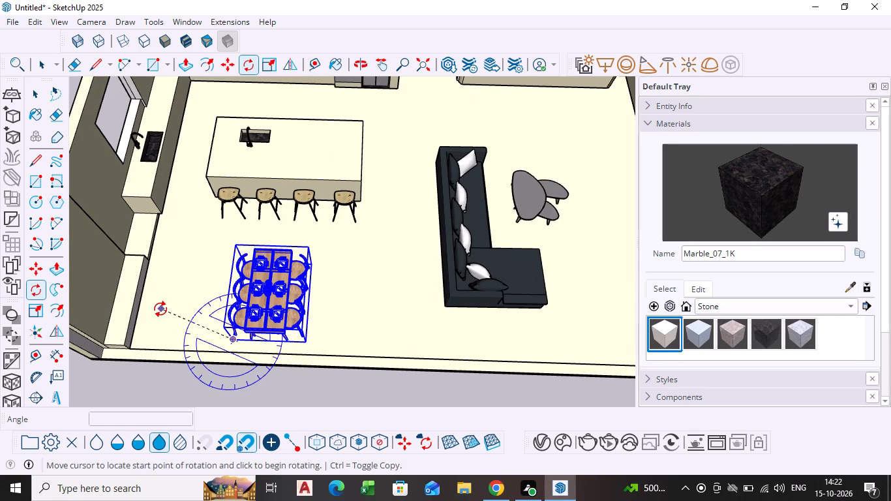
left_click(127, 328)
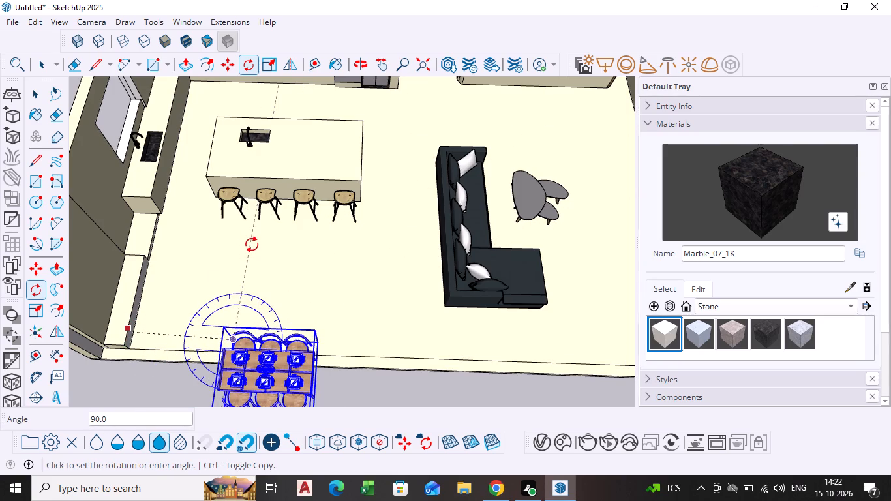
type("90")
key("Return")
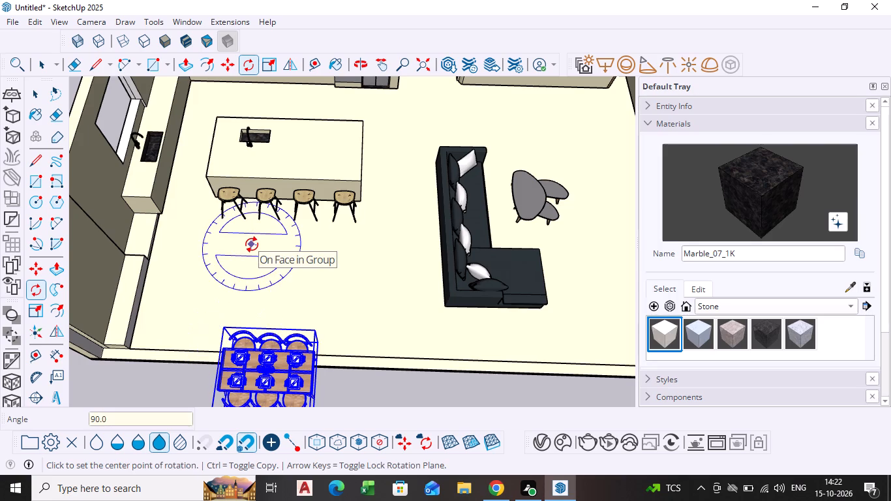
key("space")
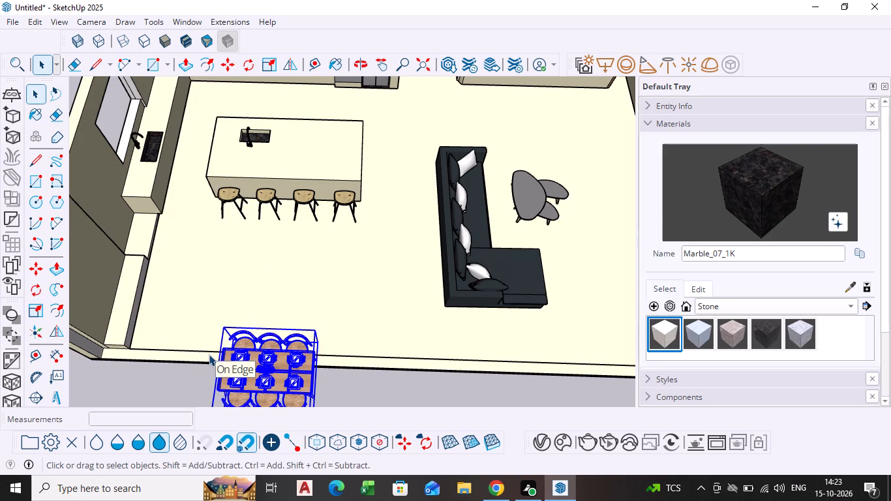
Move the dining set about 7' 2" back onto the floor, just in front of the island stools.
left_click(267, 382)
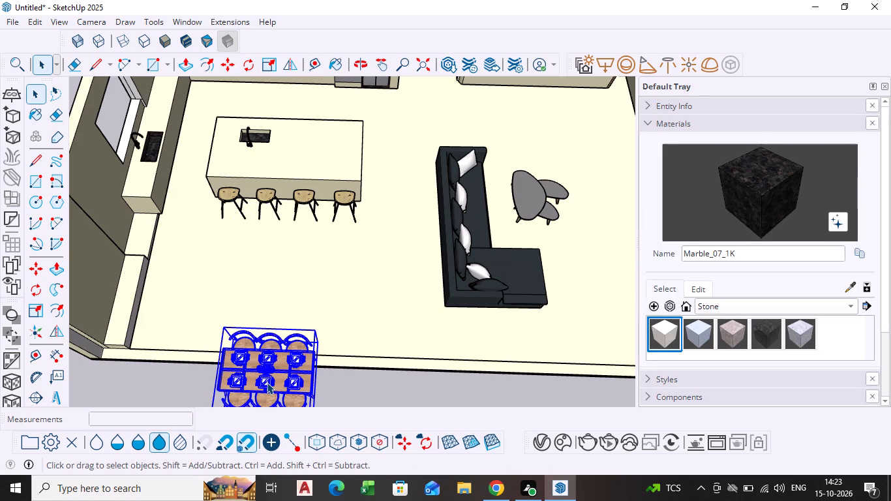
key("m")
key("Return")
left_click(267, 382)
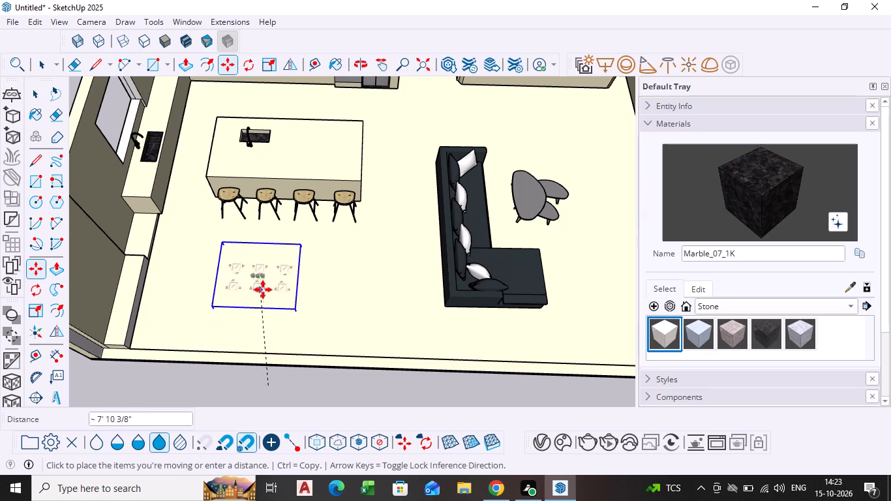
scroll(260, 329, "down", 1)
middle_click_drag(260, 329, 365, 257)
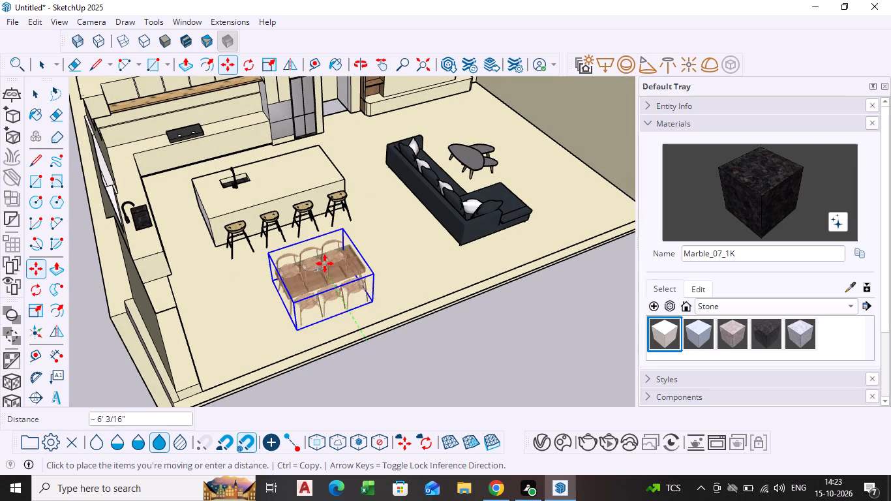
left_click(325, 264)
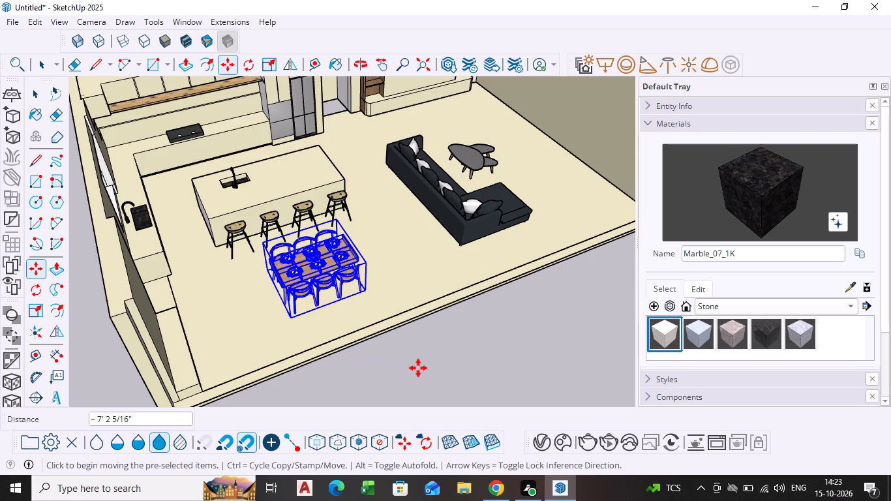
key("space")
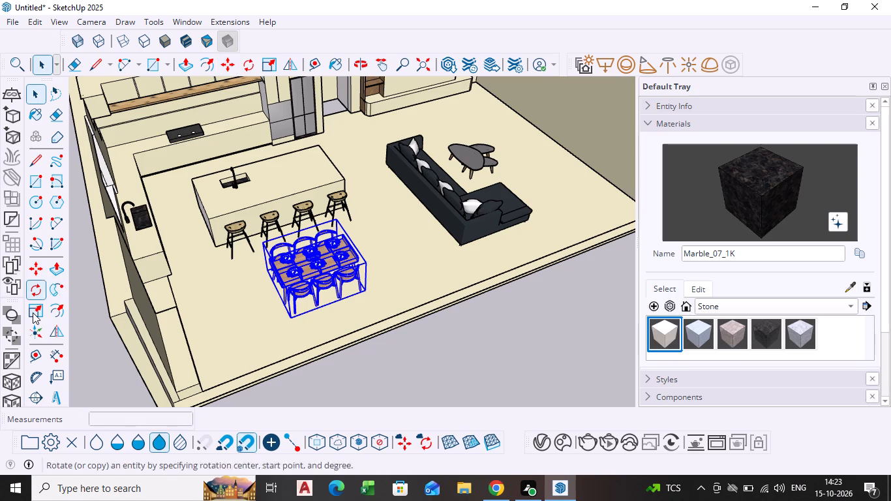
Stretch the dining set lengthwise towards the side counter by a factor of about 1.62.
left_click(33, 312)
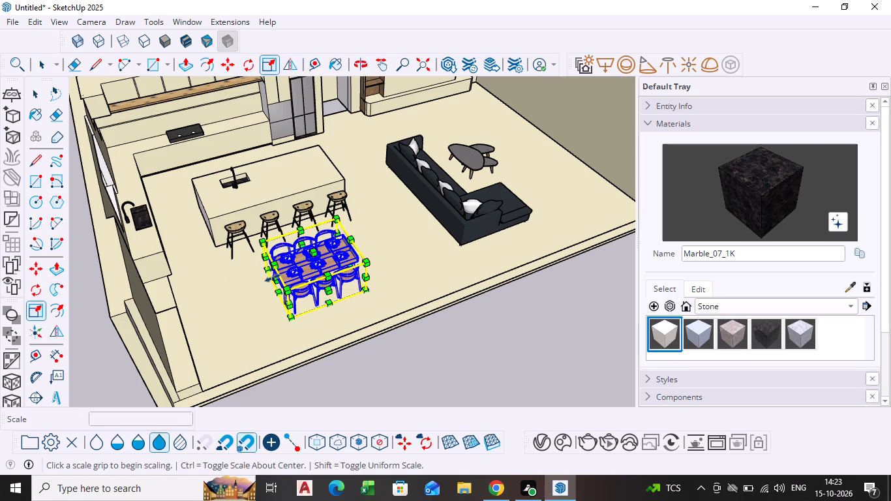
left_click(273, 278)
left_click(227, 297)
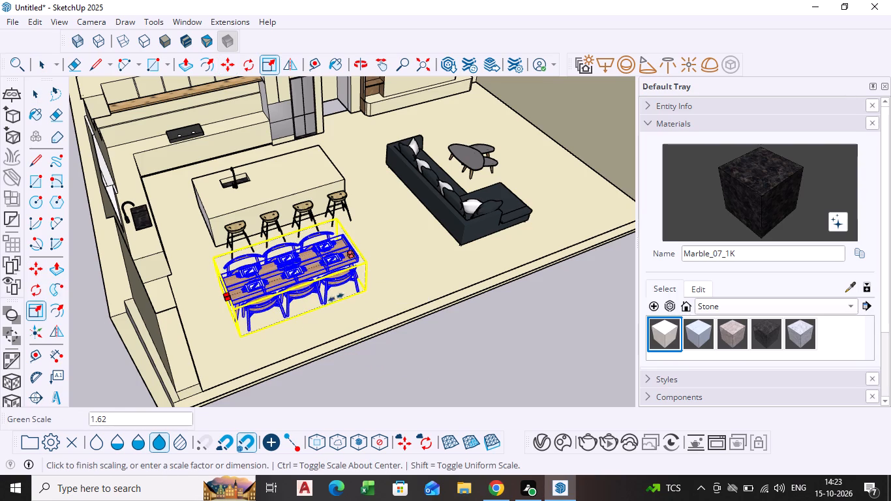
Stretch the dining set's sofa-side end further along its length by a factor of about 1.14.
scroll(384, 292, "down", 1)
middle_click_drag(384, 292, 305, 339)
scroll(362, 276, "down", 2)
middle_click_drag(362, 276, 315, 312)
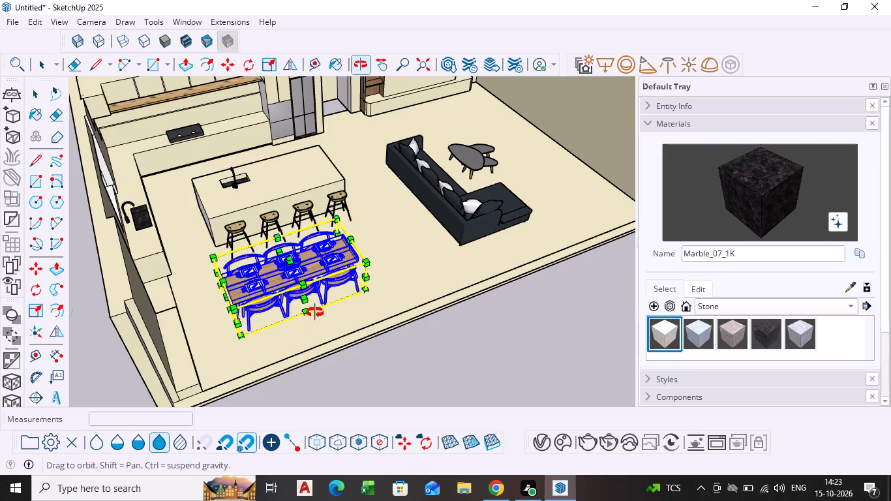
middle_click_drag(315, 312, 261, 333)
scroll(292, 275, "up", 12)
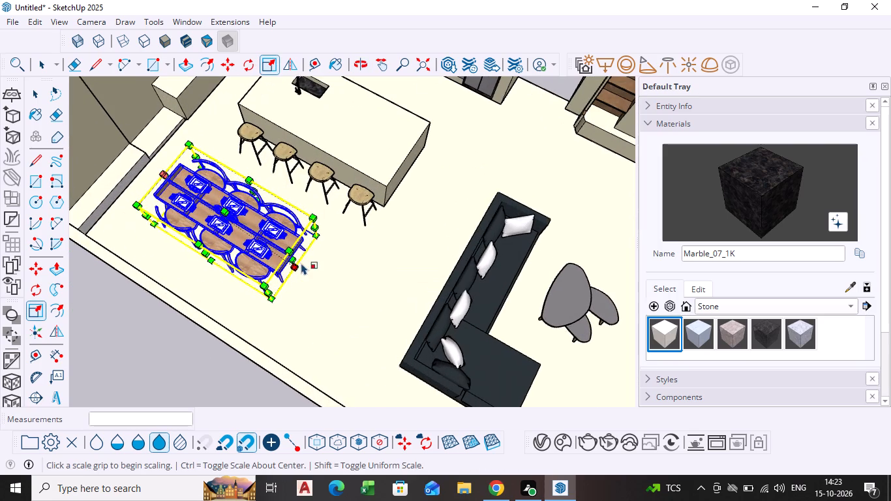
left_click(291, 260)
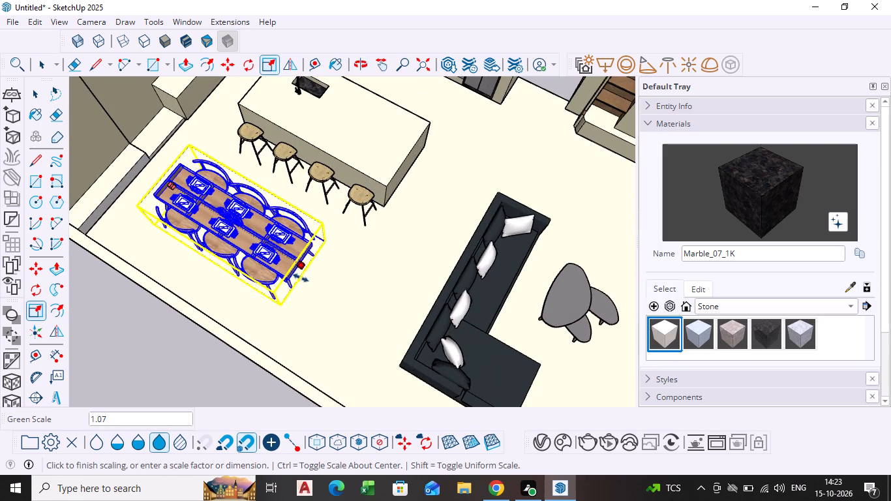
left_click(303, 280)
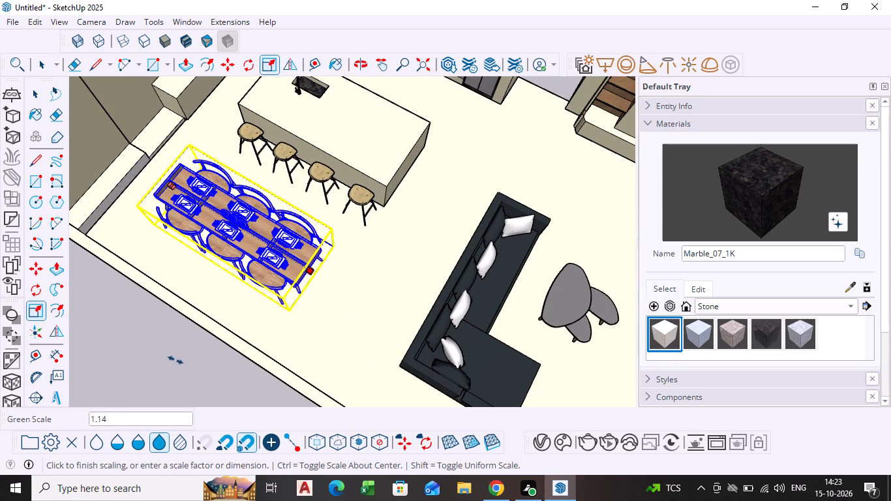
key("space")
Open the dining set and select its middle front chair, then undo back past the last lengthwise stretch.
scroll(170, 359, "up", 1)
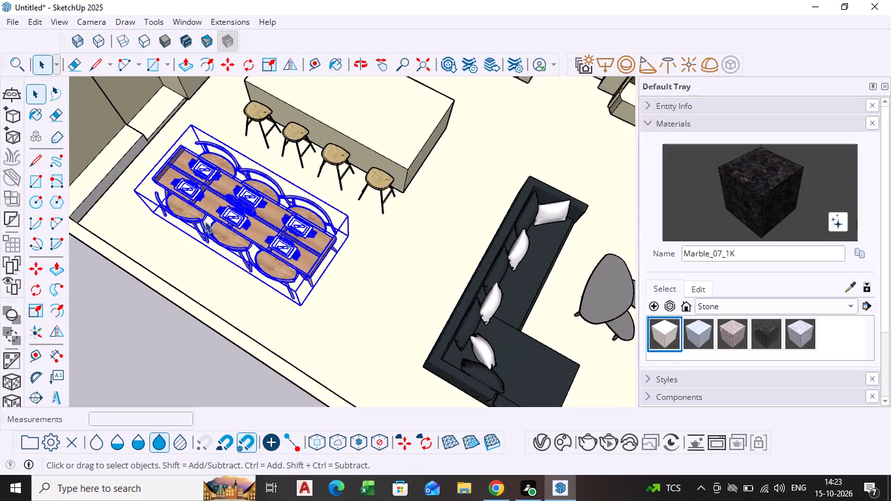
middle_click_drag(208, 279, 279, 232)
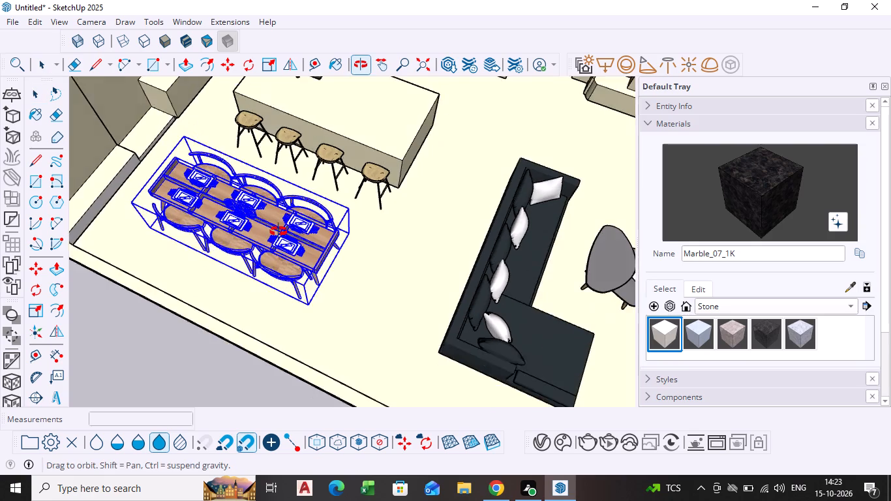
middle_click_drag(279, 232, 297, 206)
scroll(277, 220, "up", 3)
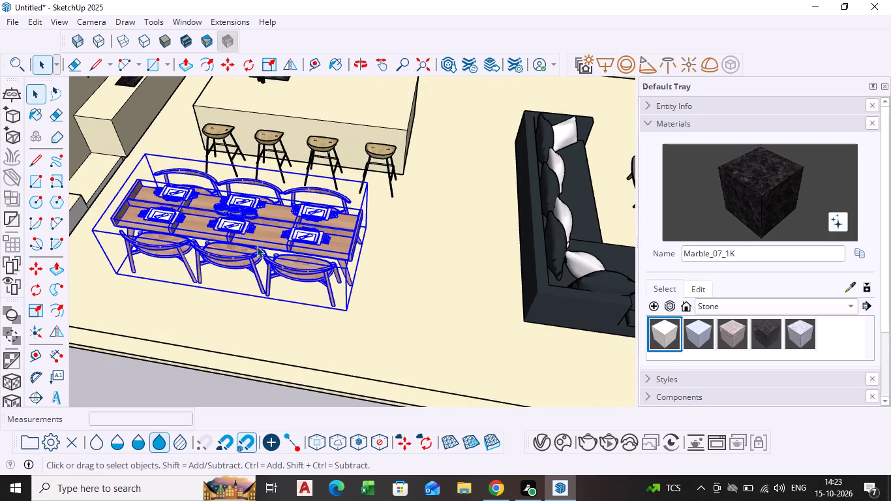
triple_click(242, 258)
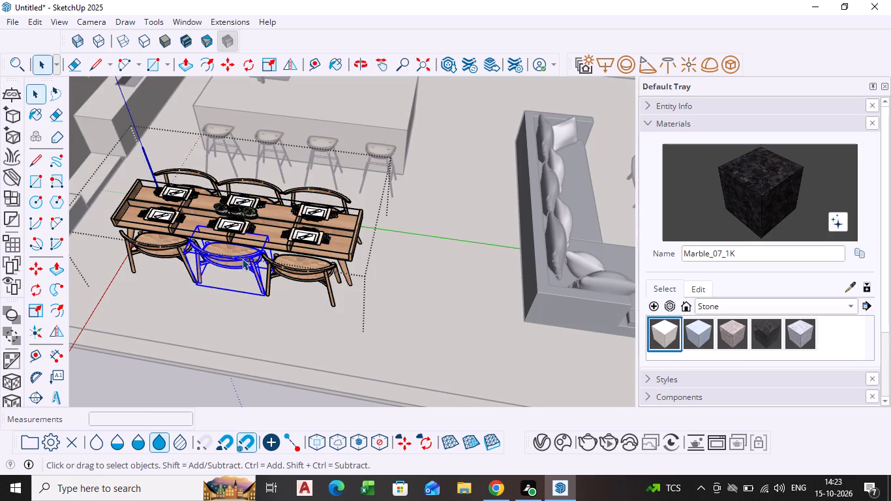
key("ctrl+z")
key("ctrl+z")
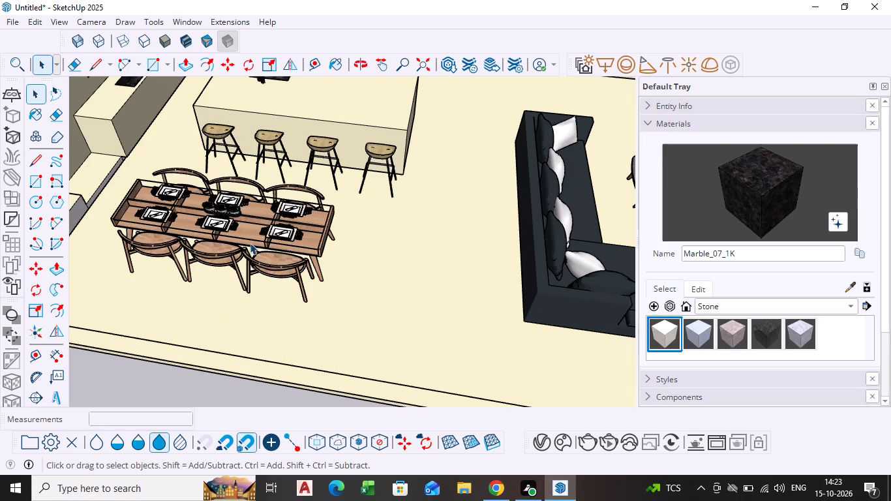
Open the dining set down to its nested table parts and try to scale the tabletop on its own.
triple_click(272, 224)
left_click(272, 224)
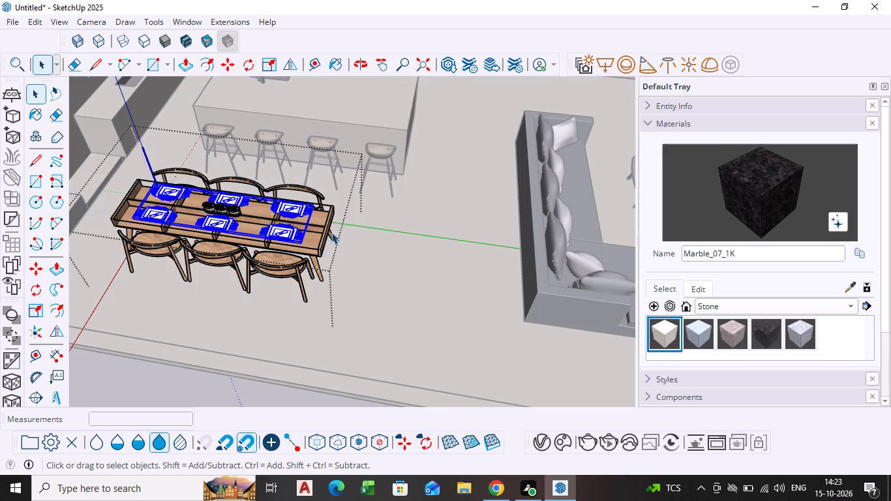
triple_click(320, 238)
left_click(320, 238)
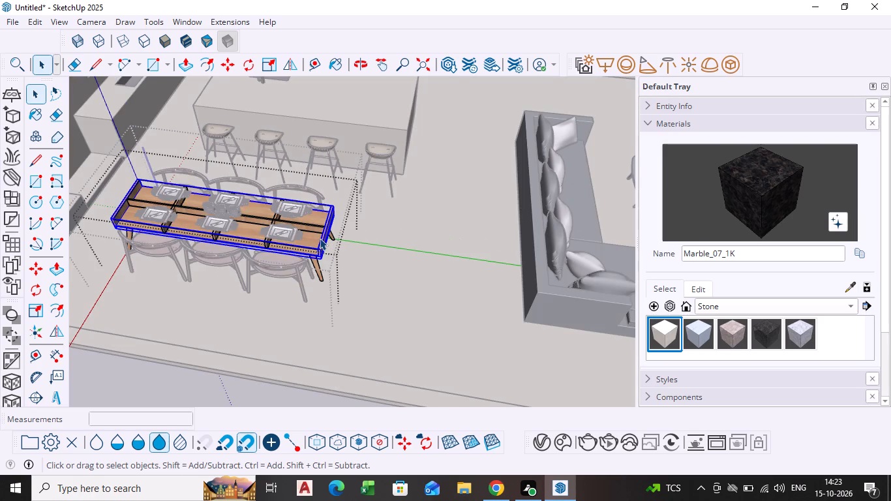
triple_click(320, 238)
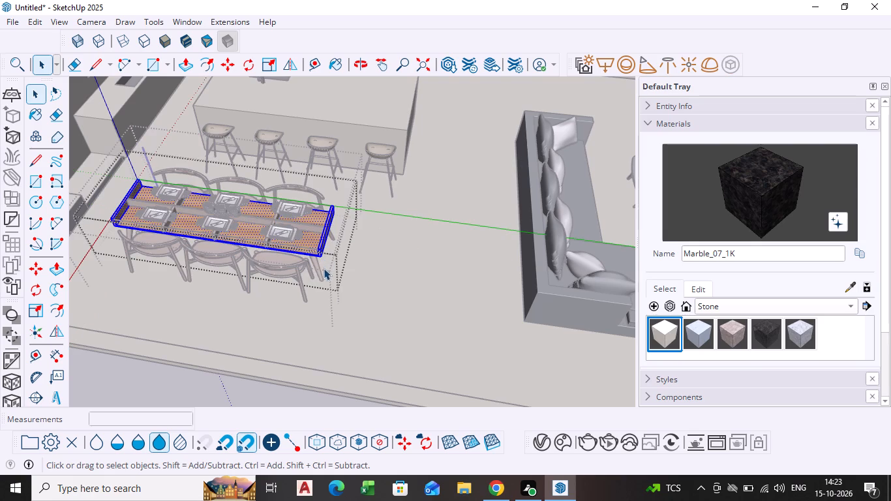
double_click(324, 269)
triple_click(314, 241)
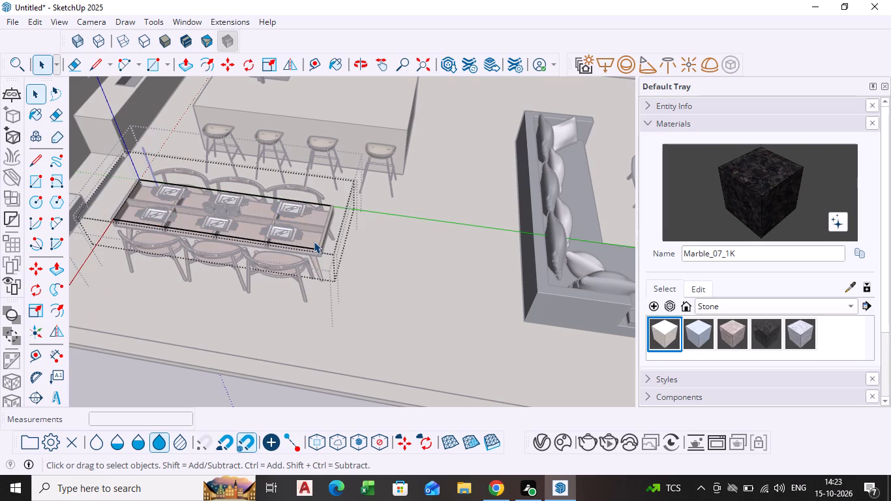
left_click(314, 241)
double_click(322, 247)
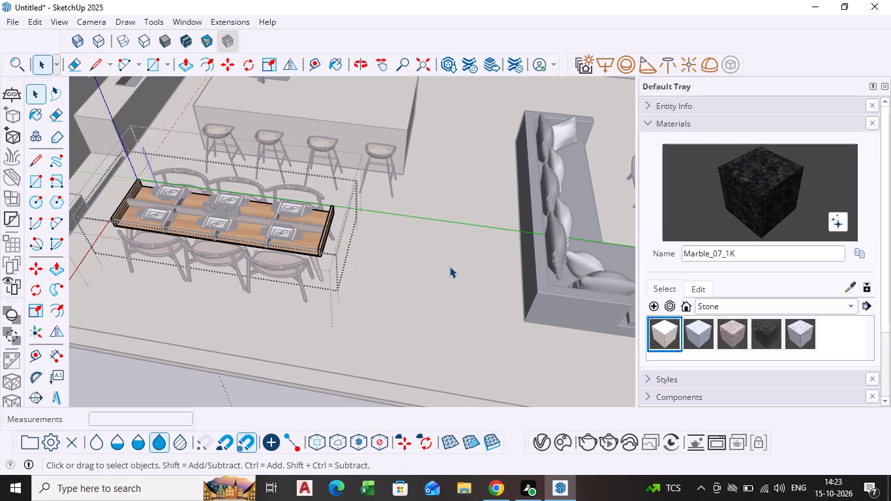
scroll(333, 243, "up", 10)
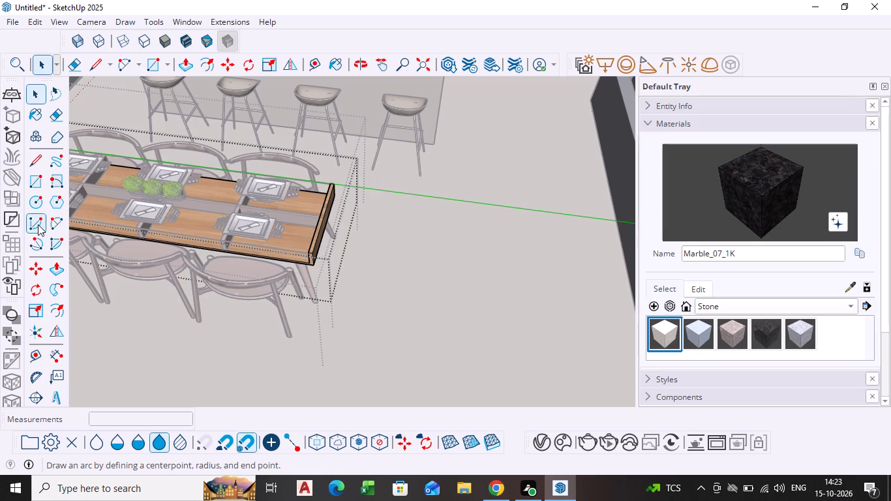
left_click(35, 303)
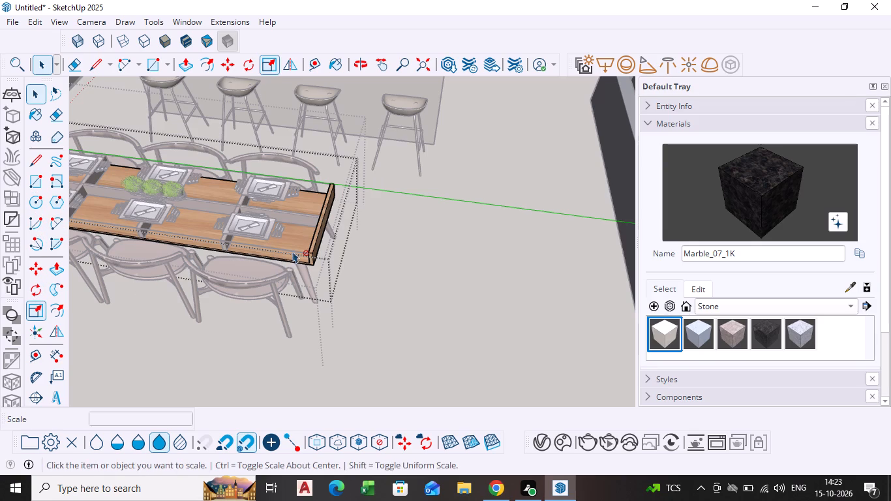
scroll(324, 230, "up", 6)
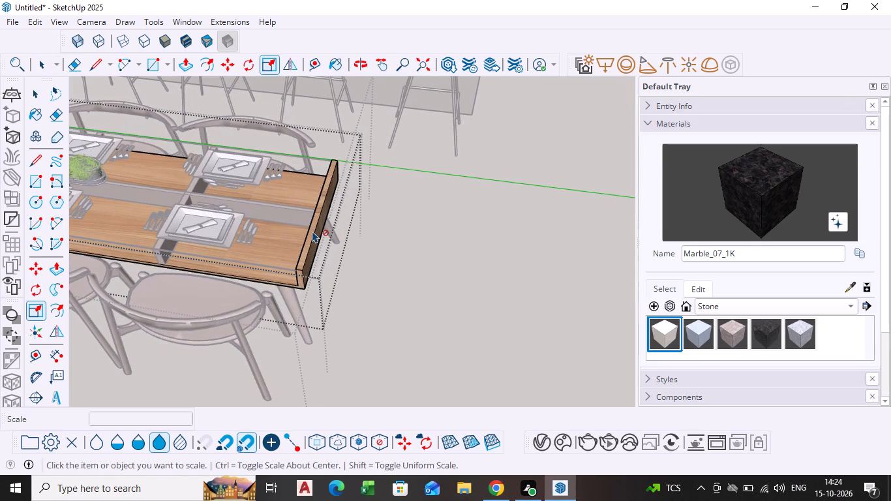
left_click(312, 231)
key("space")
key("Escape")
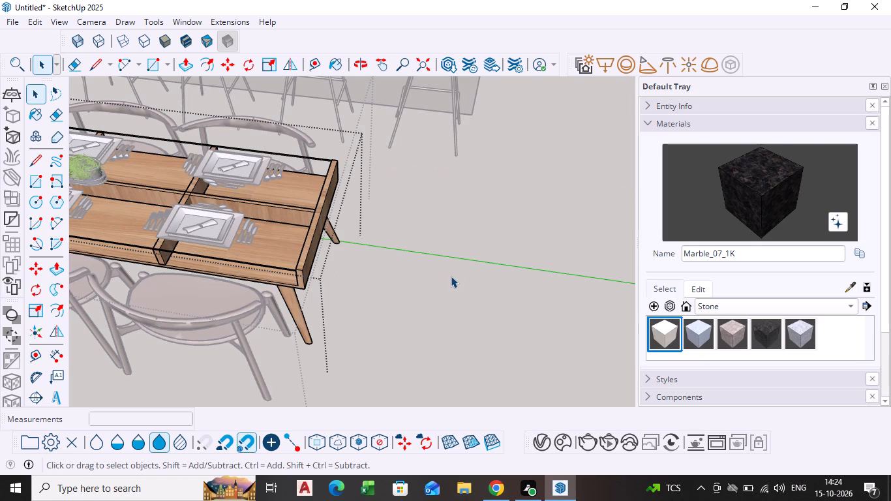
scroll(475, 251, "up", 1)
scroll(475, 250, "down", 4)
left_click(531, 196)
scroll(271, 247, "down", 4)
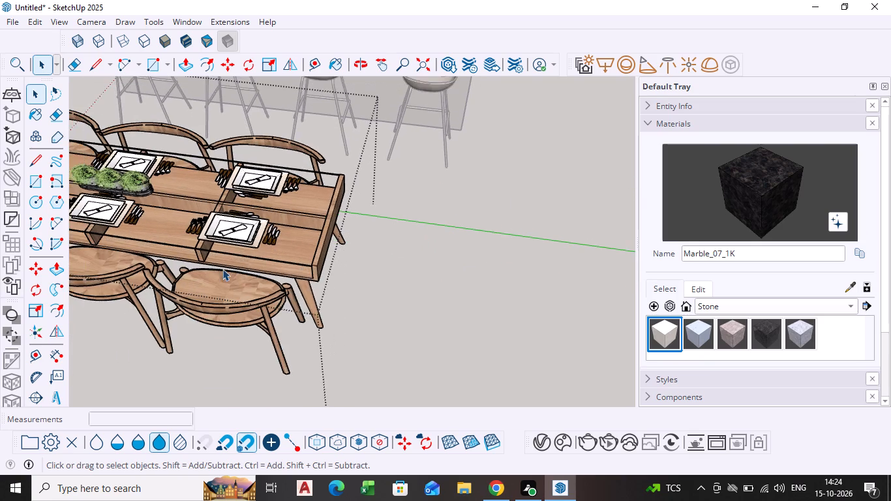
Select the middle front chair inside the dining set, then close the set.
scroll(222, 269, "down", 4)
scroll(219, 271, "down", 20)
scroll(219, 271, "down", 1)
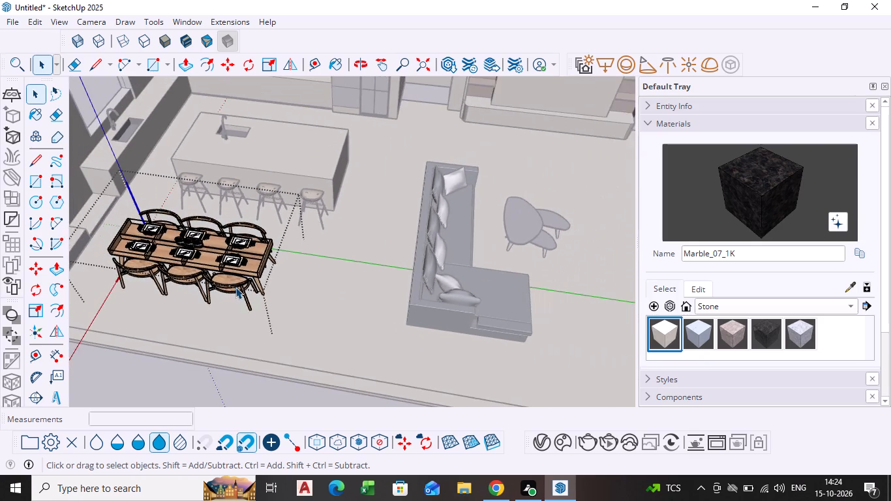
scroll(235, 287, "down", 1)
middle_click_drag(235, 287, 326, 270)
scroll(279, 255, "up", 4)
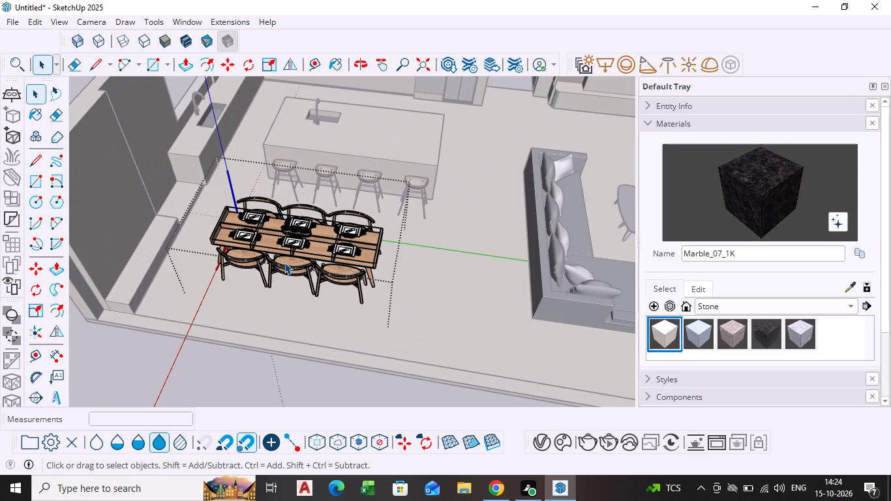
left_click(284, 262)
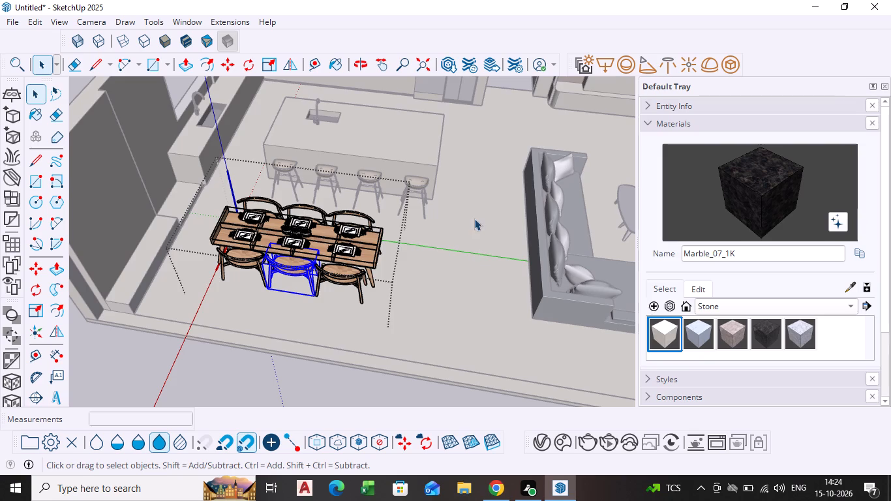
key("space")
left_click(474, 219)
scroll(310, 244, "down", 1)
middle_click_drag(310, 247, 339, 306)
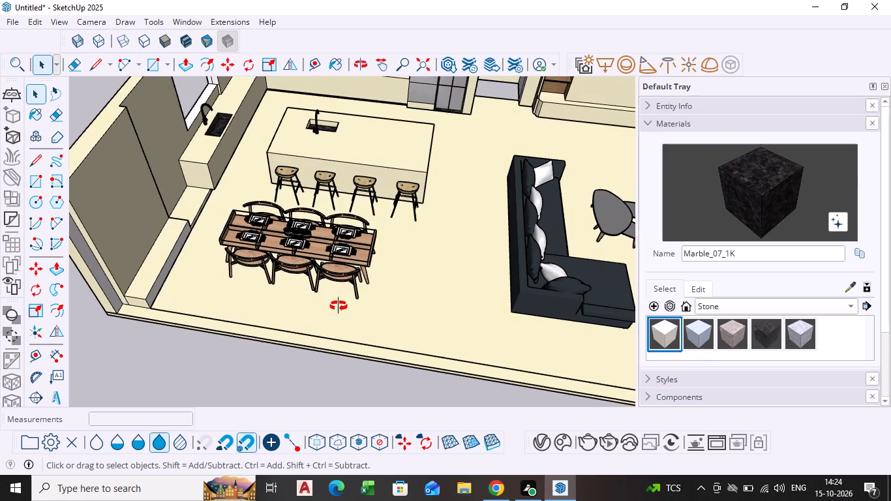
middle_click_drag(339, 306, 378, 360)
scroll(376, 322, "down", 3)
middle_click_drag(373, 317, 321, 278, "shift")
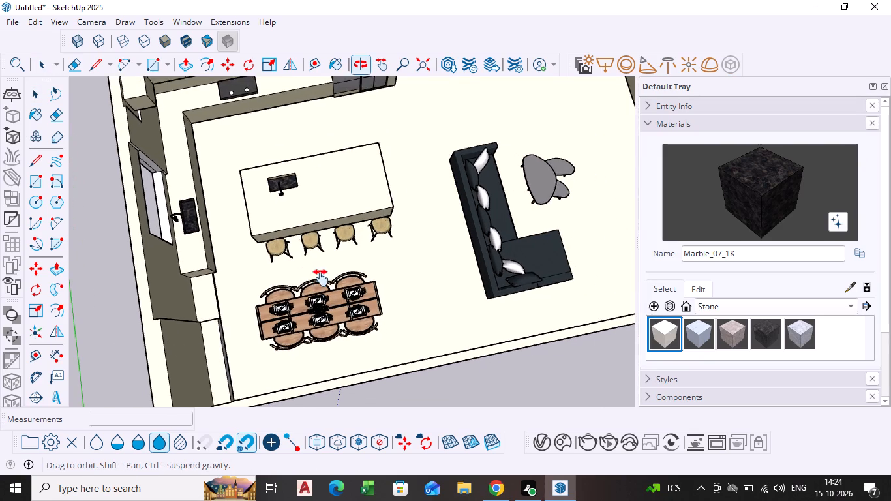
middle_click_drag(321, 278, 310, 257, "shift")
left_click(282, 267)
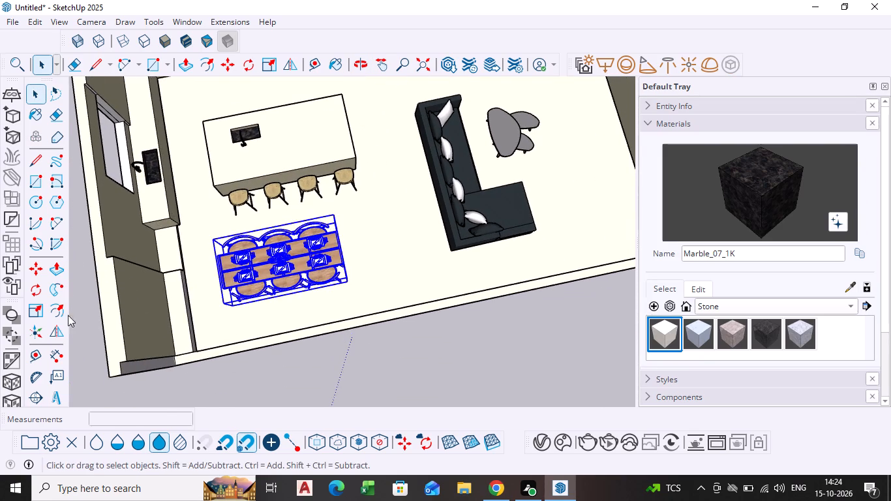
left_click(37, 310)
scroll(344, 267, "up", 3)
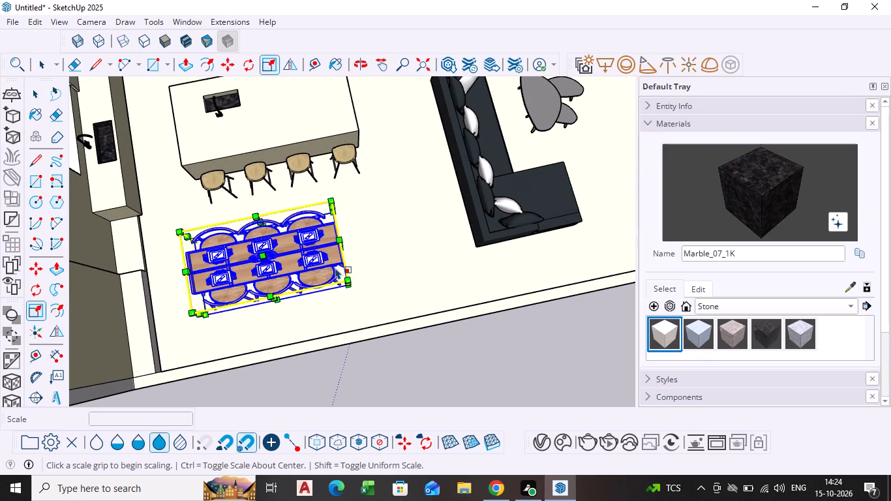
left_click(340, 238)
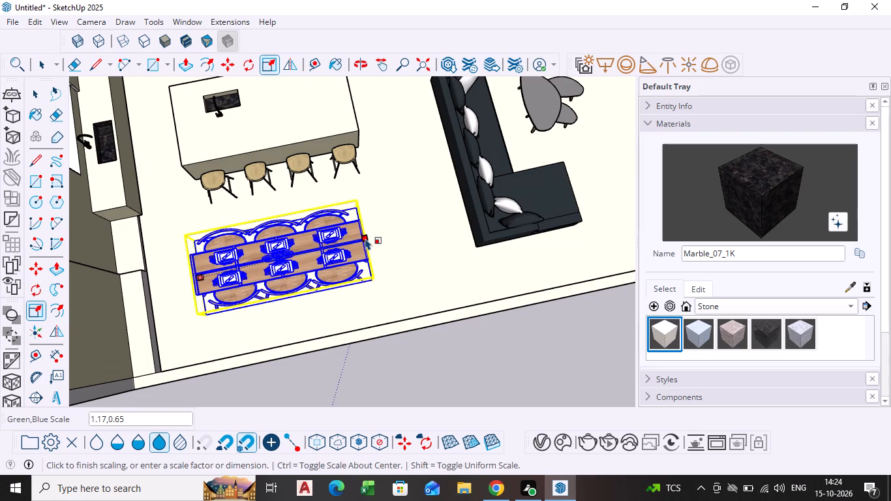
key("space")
Stretch the whole dining set slightly along its length by extending its sofa-side end.
middle_click_drag(354, 260, 328, 178)
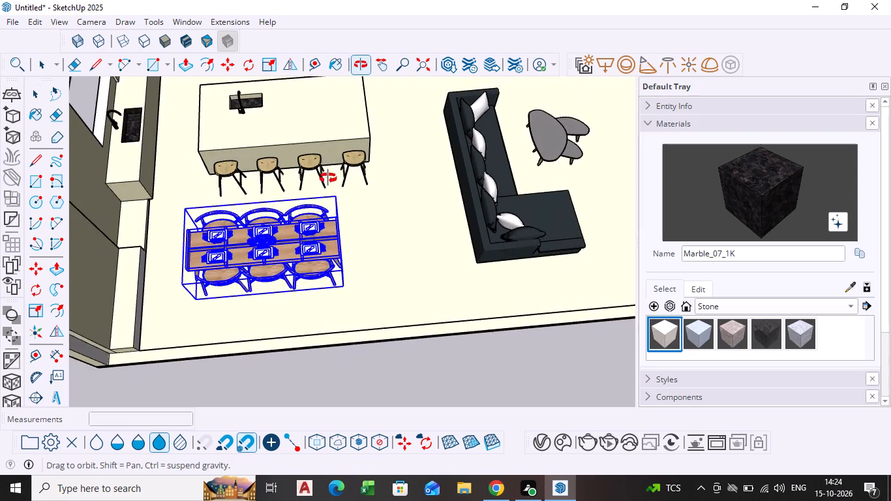
middle_click_drag(328, 178, 332, 170)
scroll(279, 249, "up", 10)
middle_click_drag(364, 264, 226, 267)
scroll(364, 264, "down", 1)
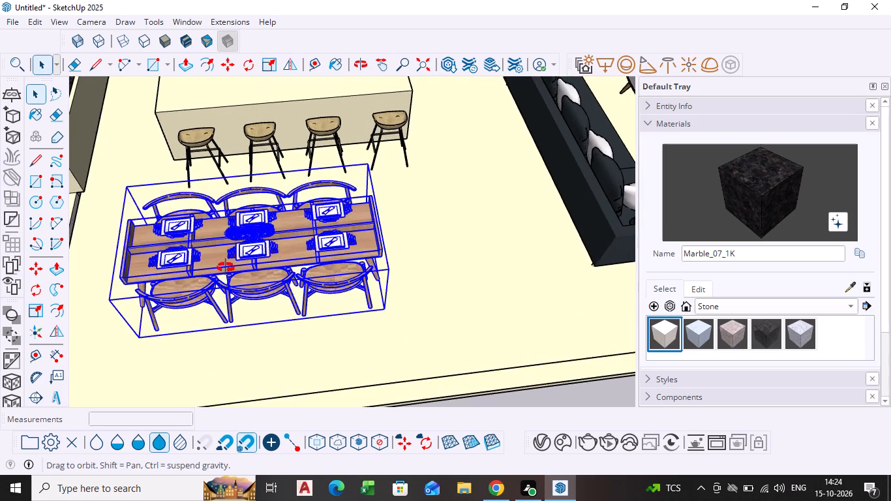
middle_click_drag(226, 267, 132, 249)
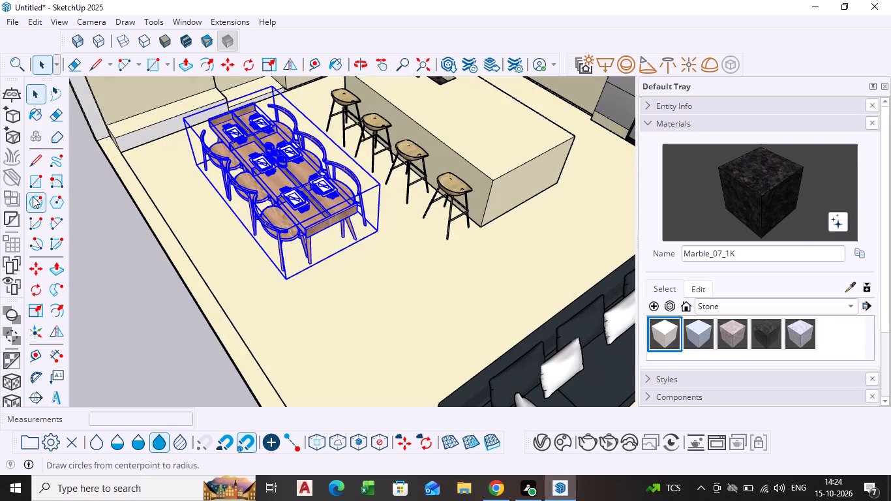
left_click(40, 307)
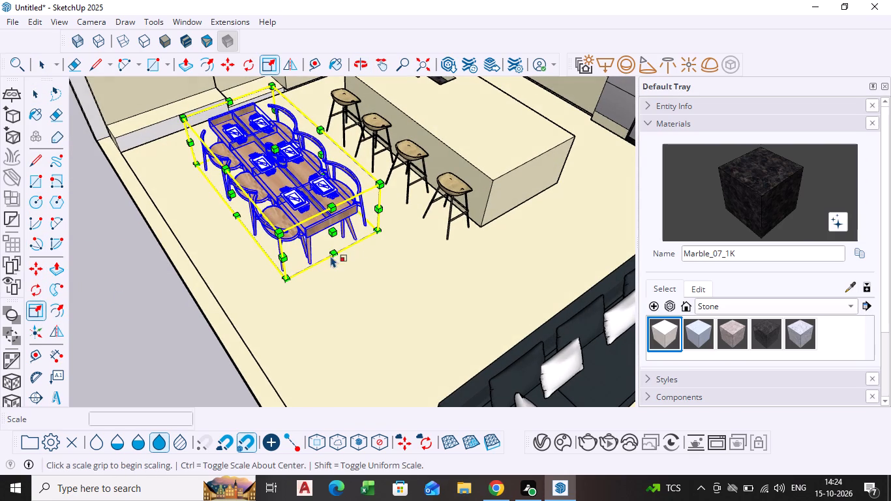
left_click(332, 232)
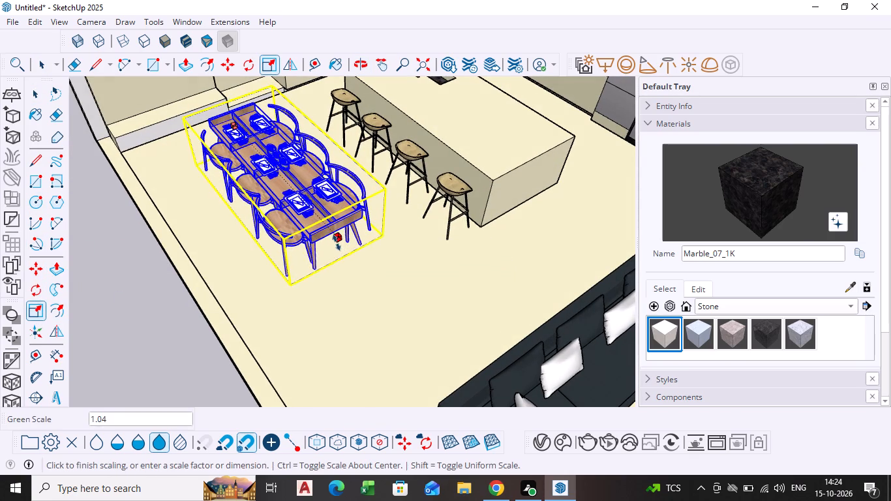
left_click(338, 247)
key("space")
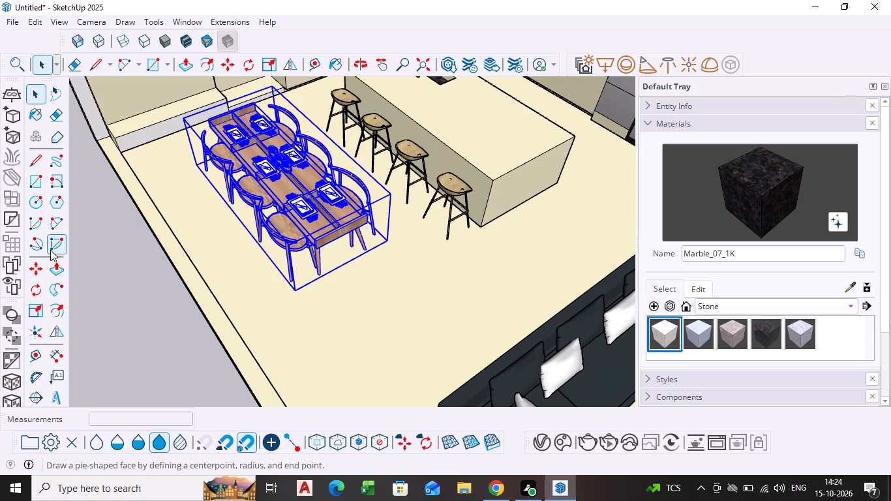
Move the dining set about 1' 4 11/16" across the floor, away from the island stools.
left_click(42, 266)
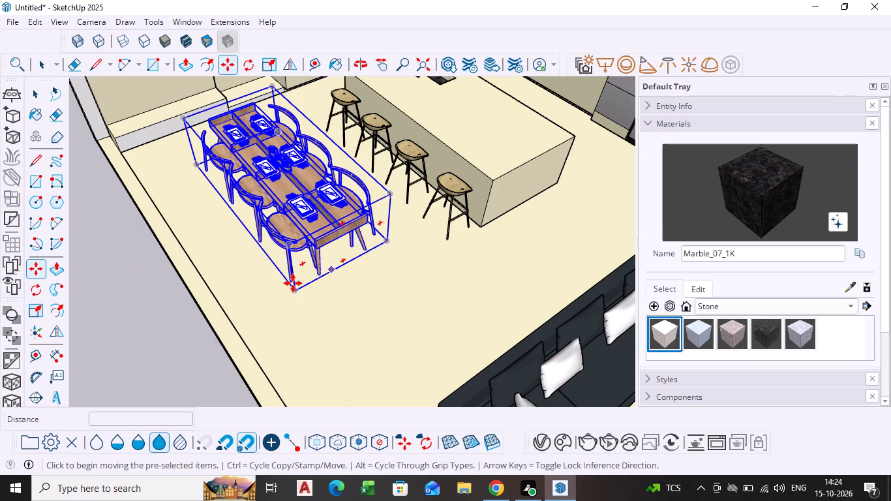
left_click(293, 283)
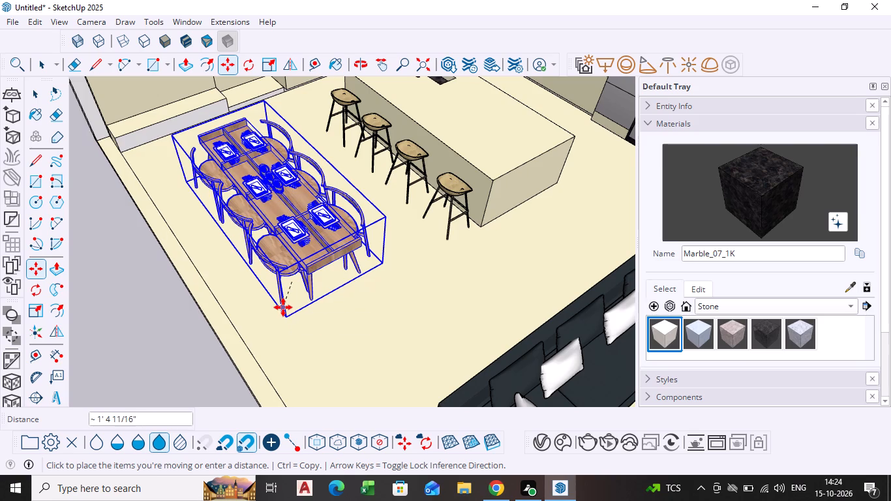
left_click(283, 307)
key("space")
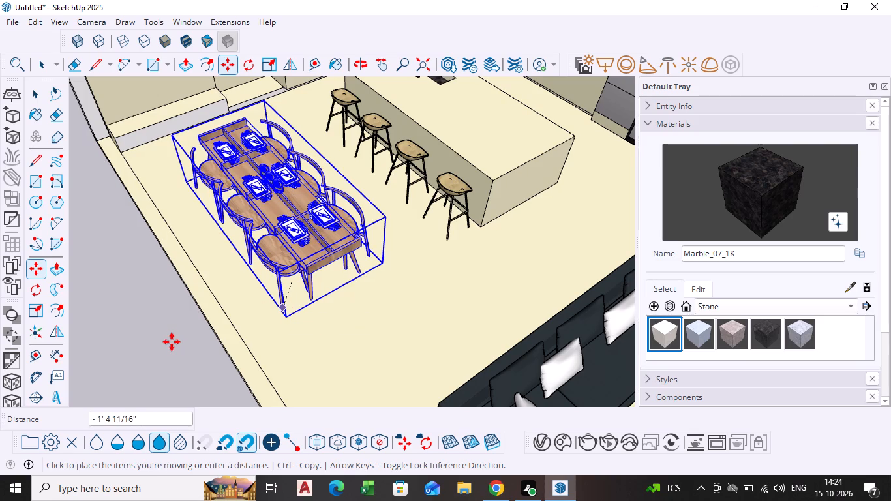
key("Escape")
key("space")
left_click(172, 342)
Examine the room layout from several angles, checking the dining set's size and spacing relative to the island and sofa.
scroll(172, 342, "down", 2)
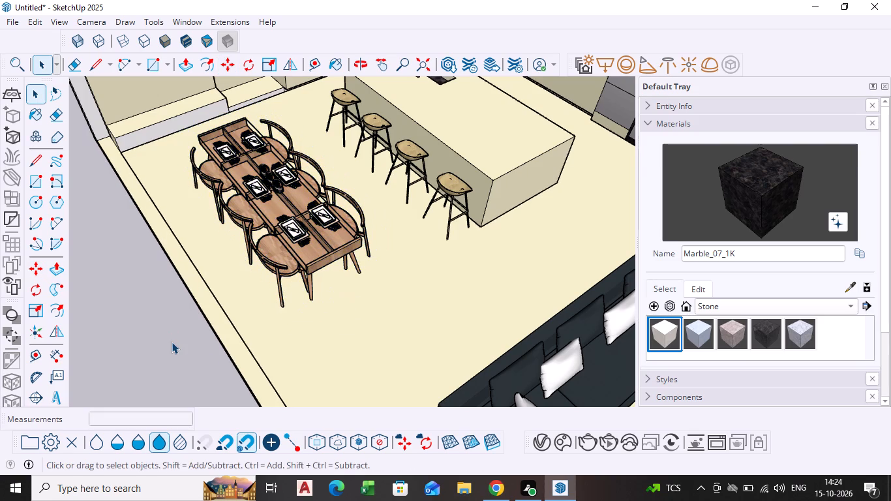
scroll(172, 342, "down", 15)
middle_click_drag(253, 365, 524, 389)
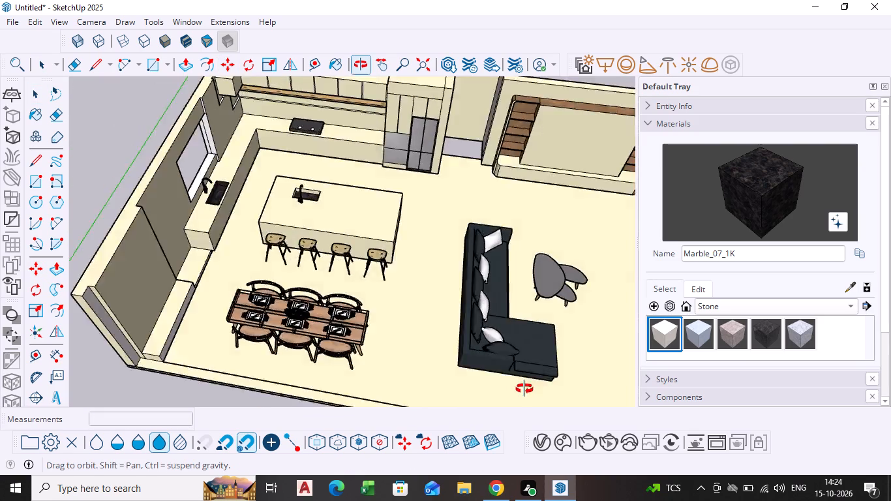
middle_click_drag(524, 389, 537, 389)
scroll(436, 339, "up", 7)
middle_click_drag(422, 348, 384, 365)
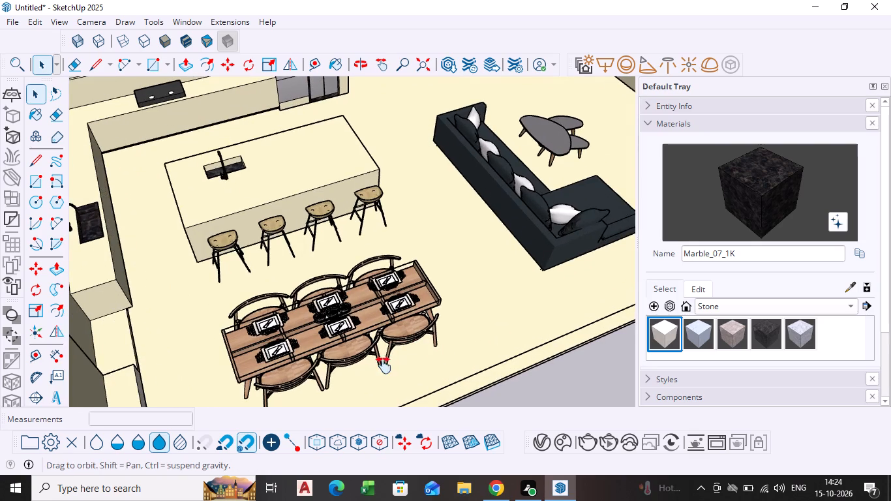
middle_click_drag(384, 365, 371, 372)
scroll(355, 346, "down", 11)
middle_click_drag(355, 346, 339, 354)
scroll(348, 348, "down", 1)
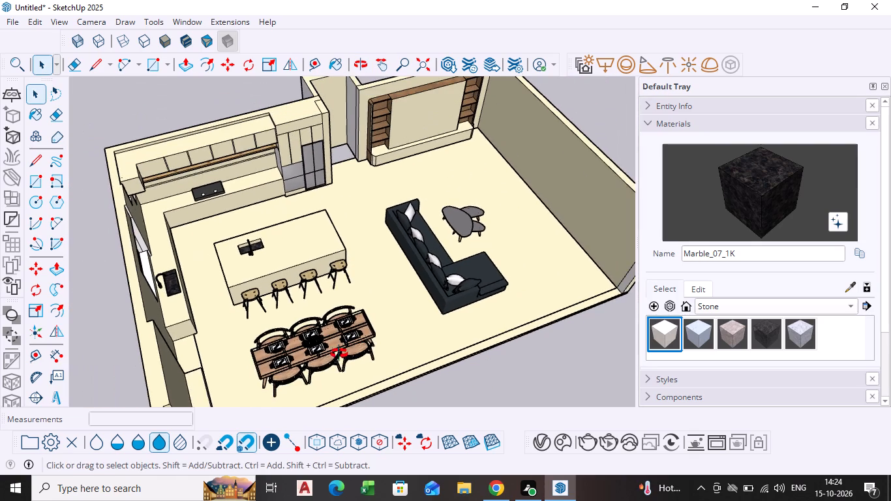
middle_click_drag(339, 354, 326, 371)
scroll(313, 327, "up", 5)
scroll(313, 327, "down", 1)
middle_click_drag(313, 327, 304, 321)
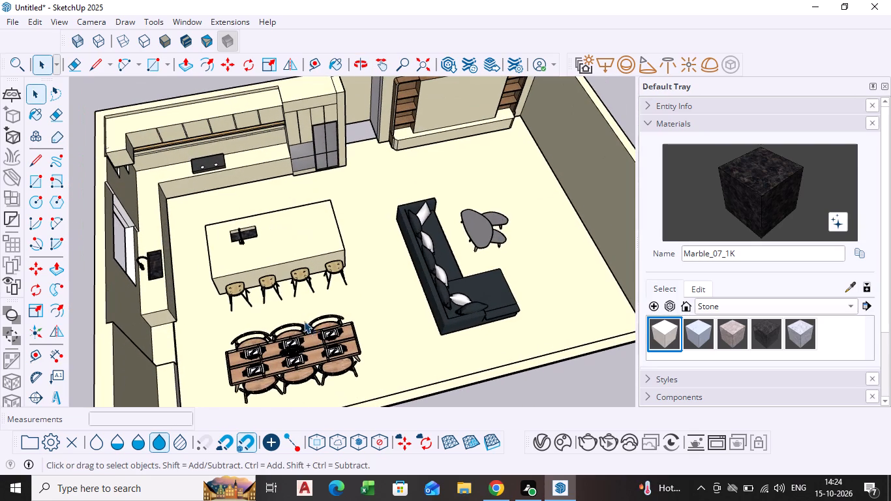
middle_click_drag(304, 321, 277, 258)
scroll(340, 260, "down", 3)
middle_click_drag(340, 260, 327, 296, "shift")
scroll(297, 300, "up", 2)
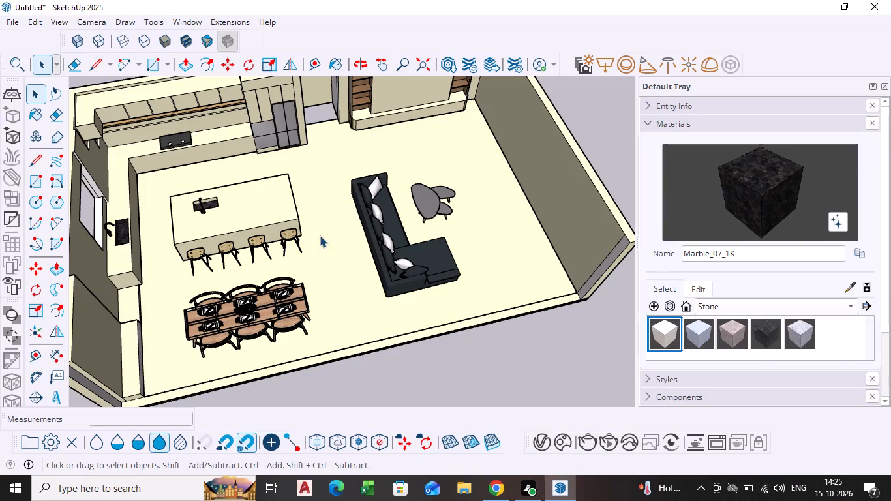
scroll(253, 309, "up", 2)
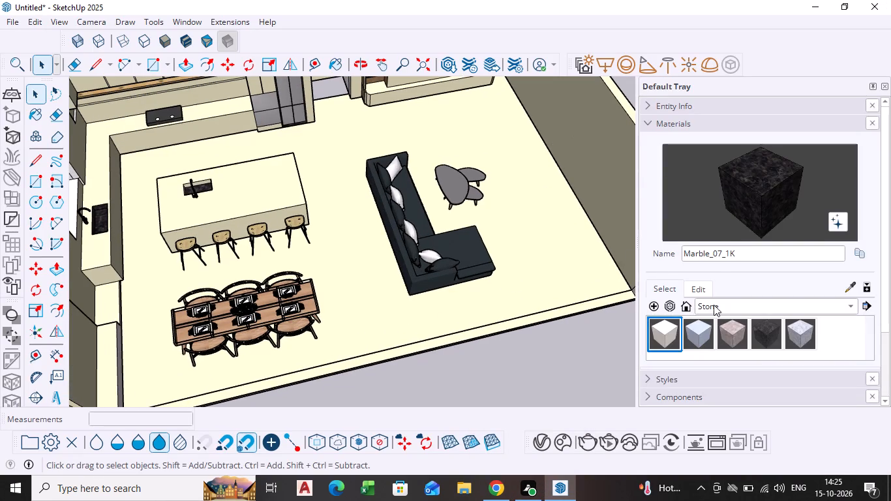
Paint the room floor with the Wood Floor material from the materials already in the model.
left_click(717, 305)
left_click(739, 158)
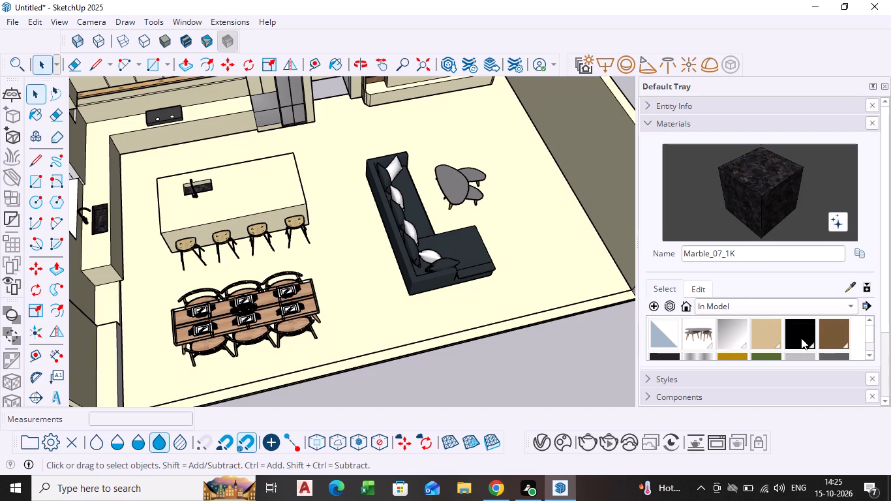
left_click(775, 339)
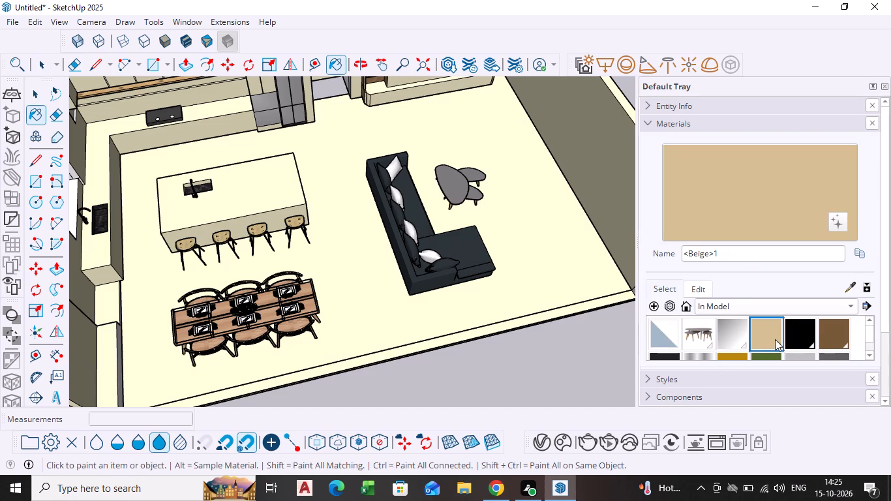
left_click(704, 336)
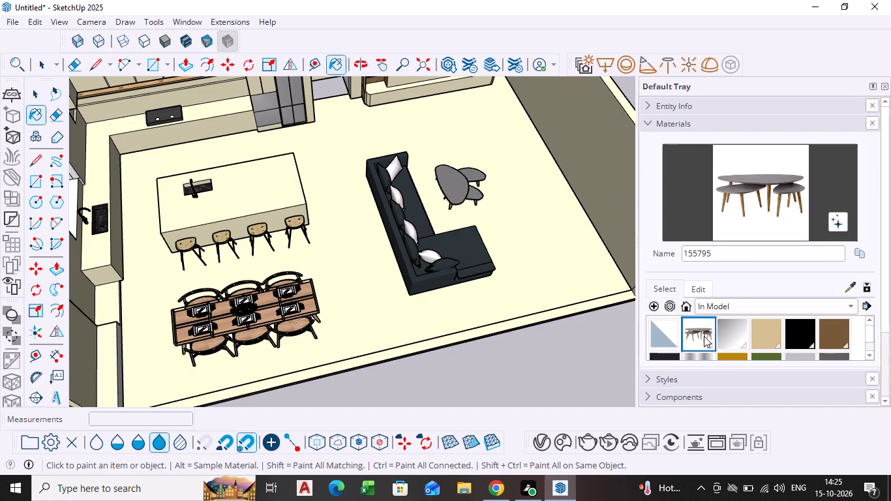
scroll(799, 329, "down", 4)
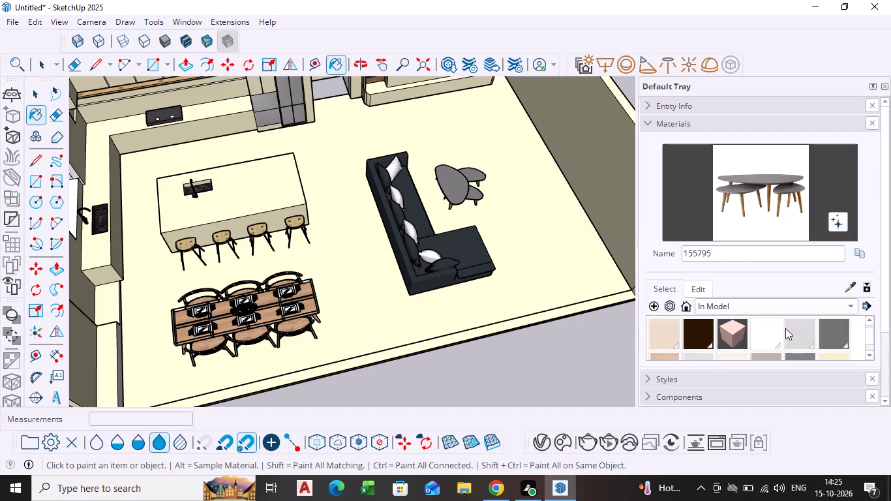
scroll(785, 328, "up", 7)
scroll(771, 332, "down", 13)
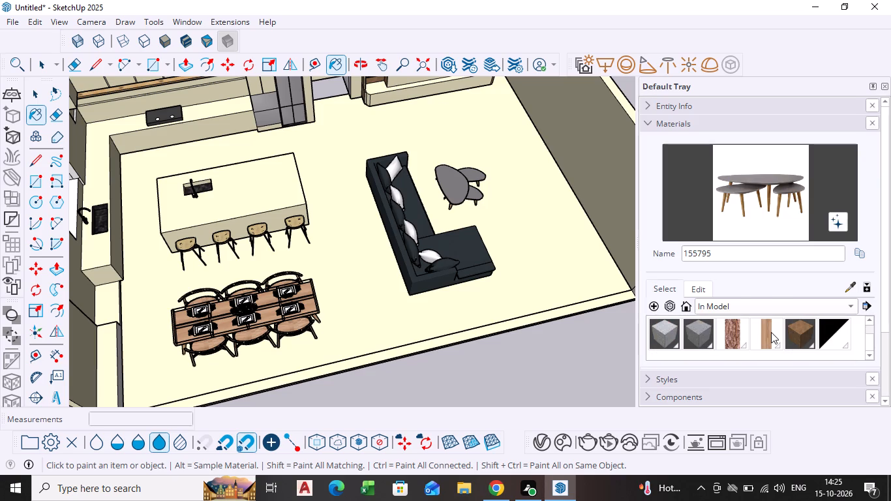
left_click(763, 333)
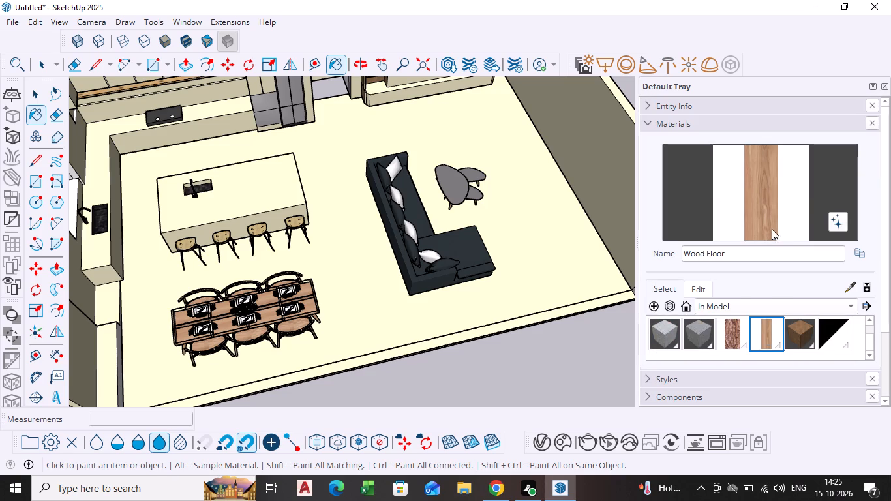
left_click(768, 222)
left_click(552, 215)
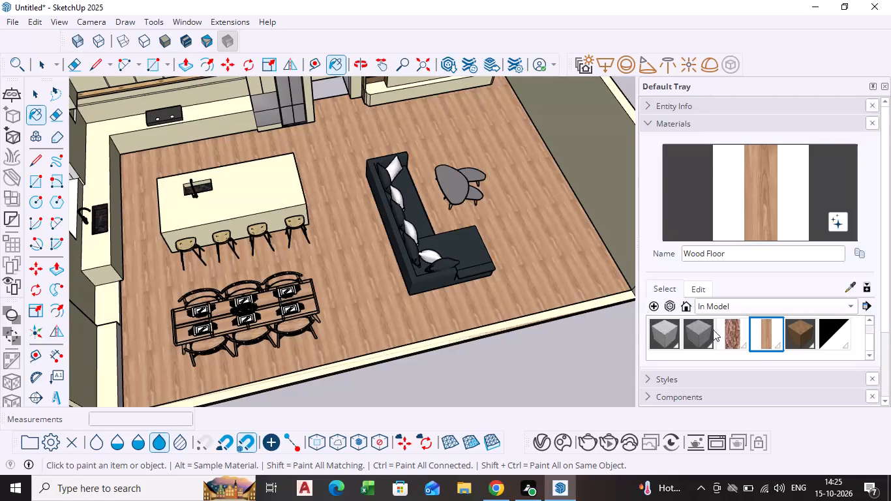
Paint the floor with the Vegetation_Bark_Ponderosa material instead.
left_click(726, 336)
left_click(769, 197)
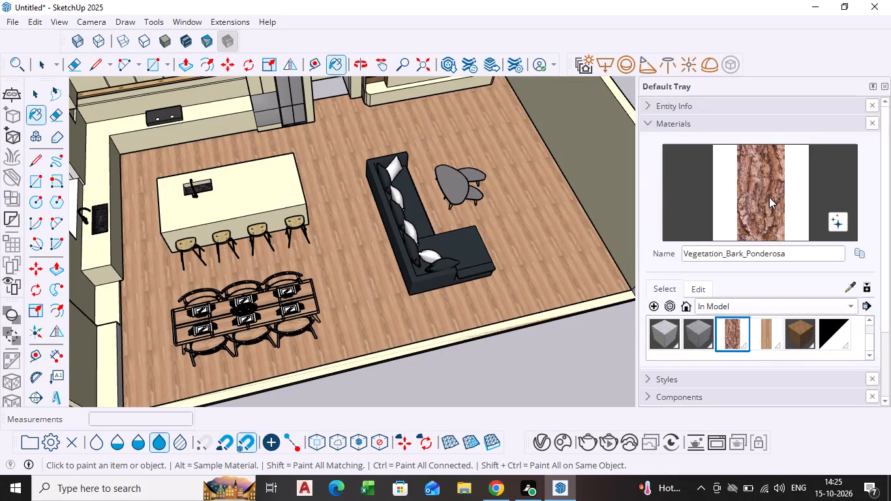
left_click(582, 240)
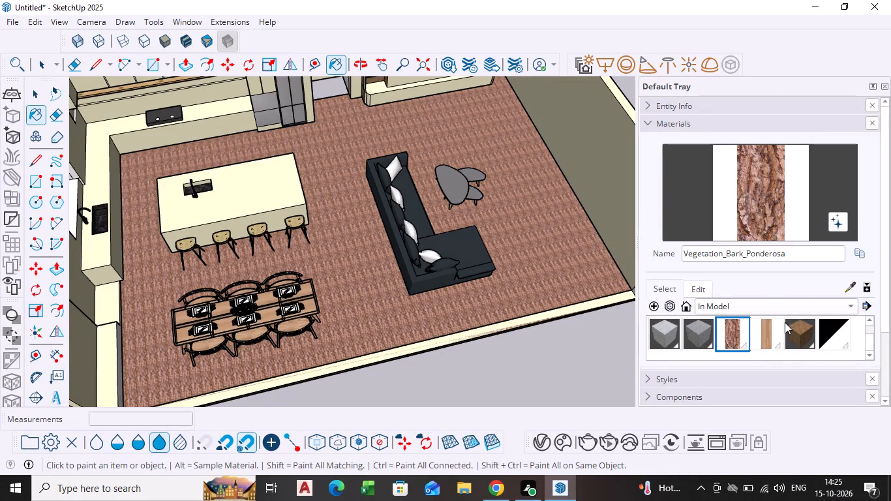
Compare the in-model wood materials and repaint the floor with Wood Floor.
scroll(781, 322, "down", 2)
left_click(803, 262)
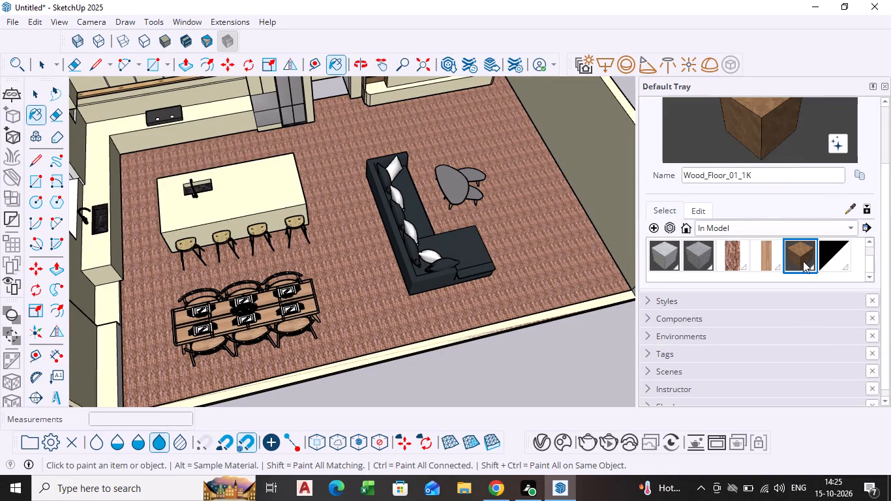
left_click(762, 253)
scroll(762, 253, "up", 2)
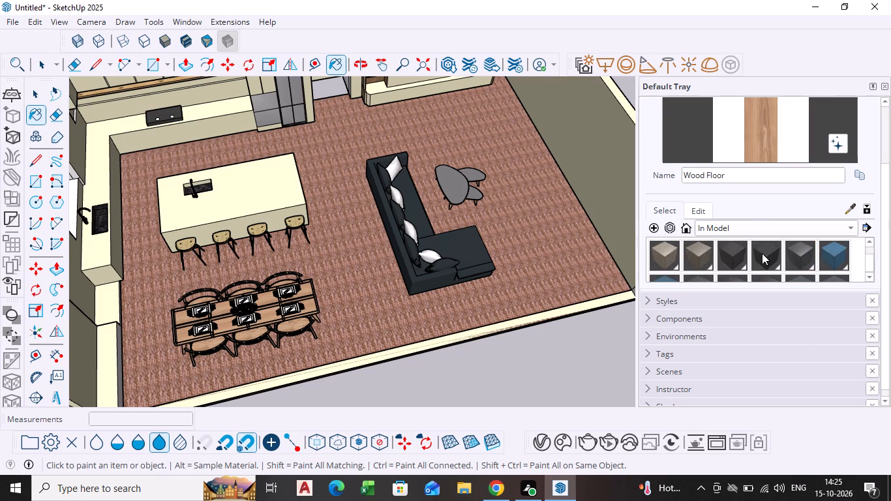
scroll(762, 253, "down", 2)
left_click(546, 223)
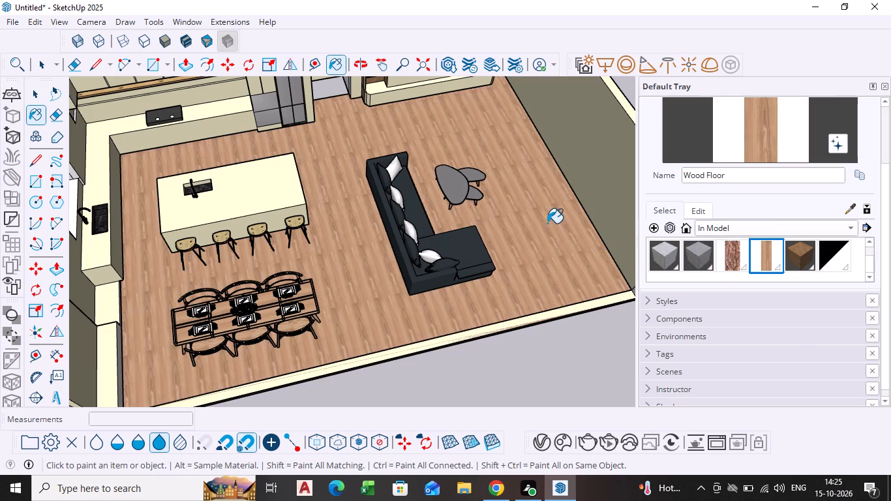
Examine the painted floor across the whole room and browse the in-model materials for alternative finishes.
scroll(531, 254, "down", 3)
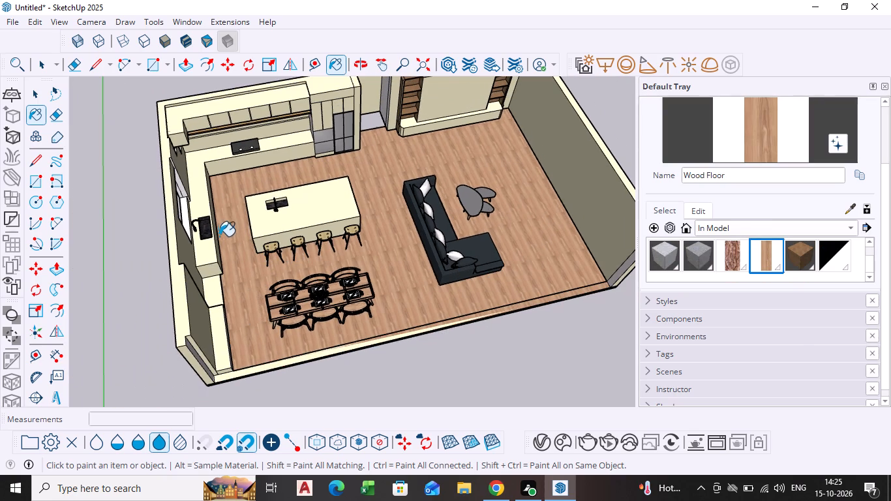
middle_click_drag(302, 258, 277, 149)
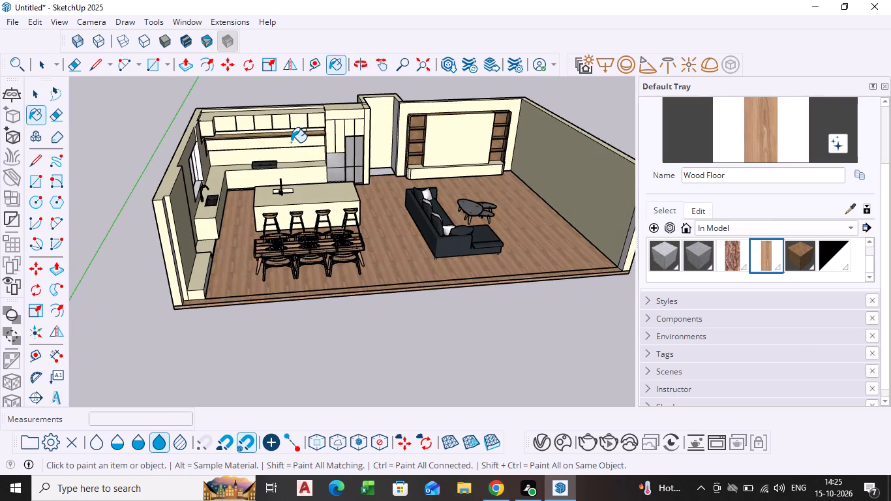
scroll(291, 142, "up", 3)
key("space")
left_click(457, 370)
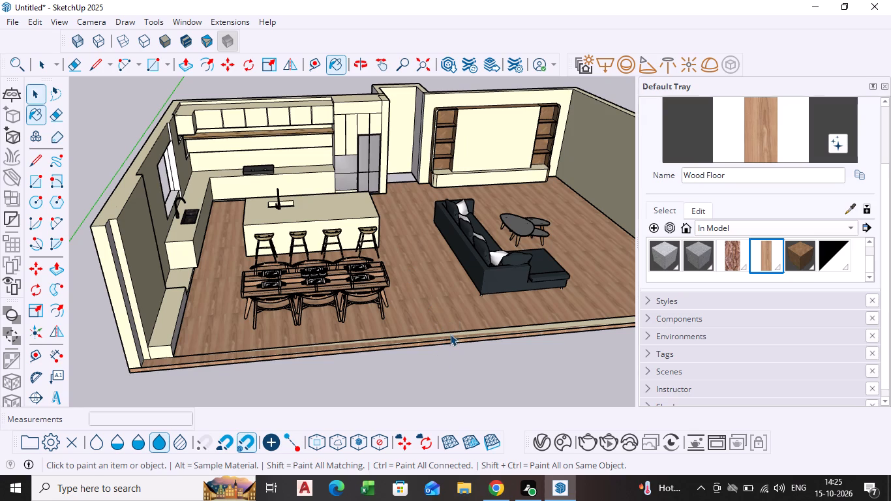
scroll(748, 246, "up", 3)
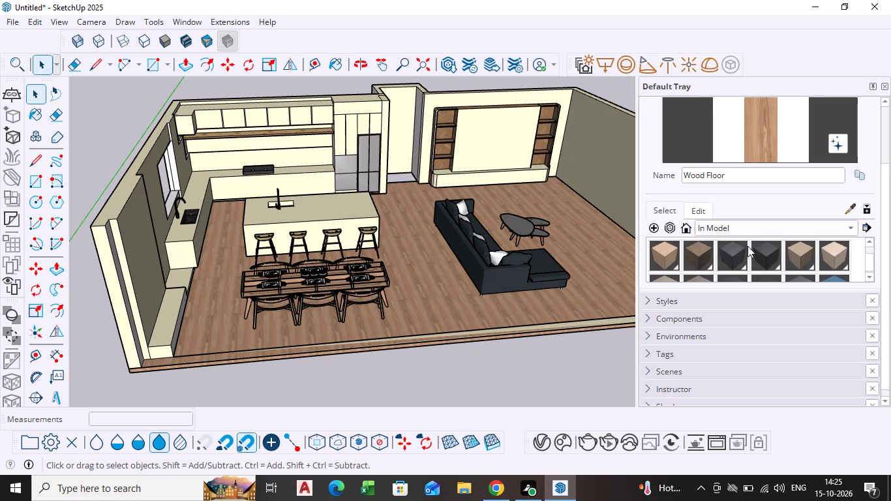
scroll(748, 247, "down", 3)
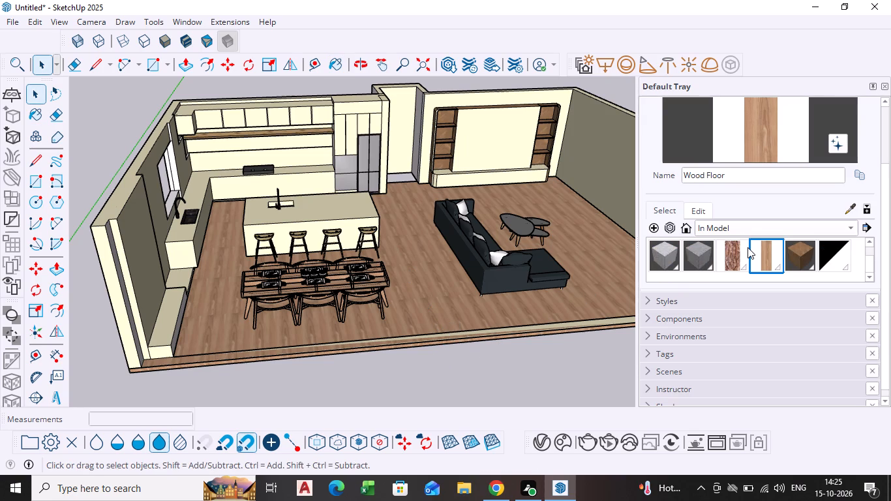
scroll(748, 247, "up", 4)
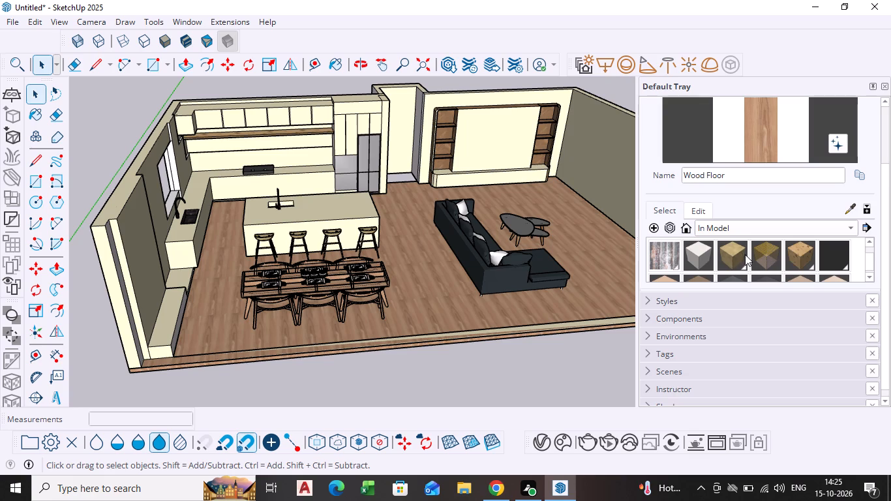
left_click(644, 254)
left_click(662, 254)
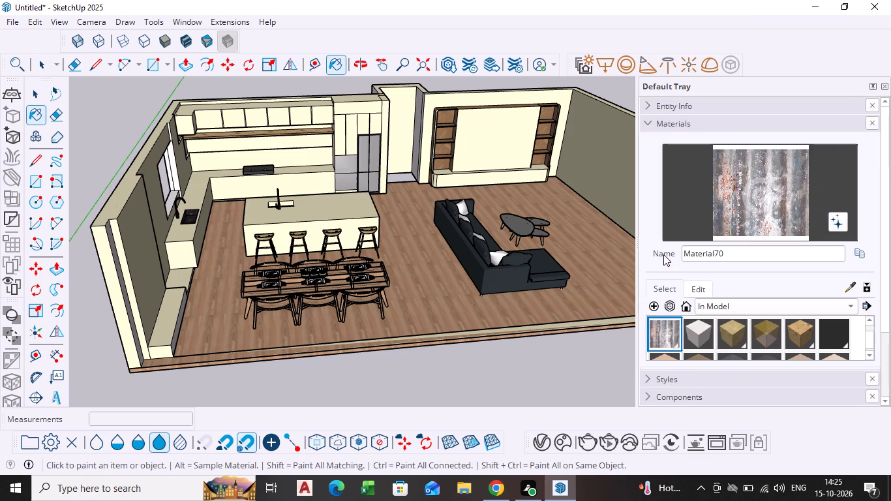
scroll(768, 342, "up", 1)
left_click(768, 342)
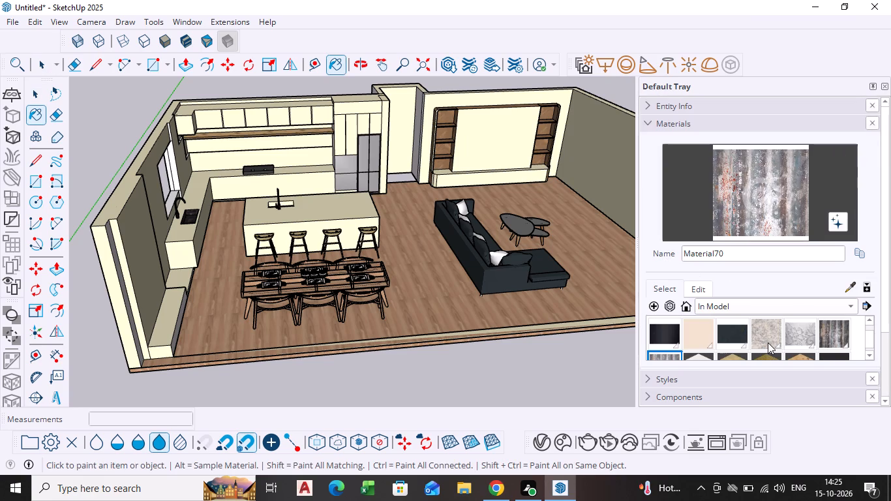
scroll(778, 341, "up", 2)
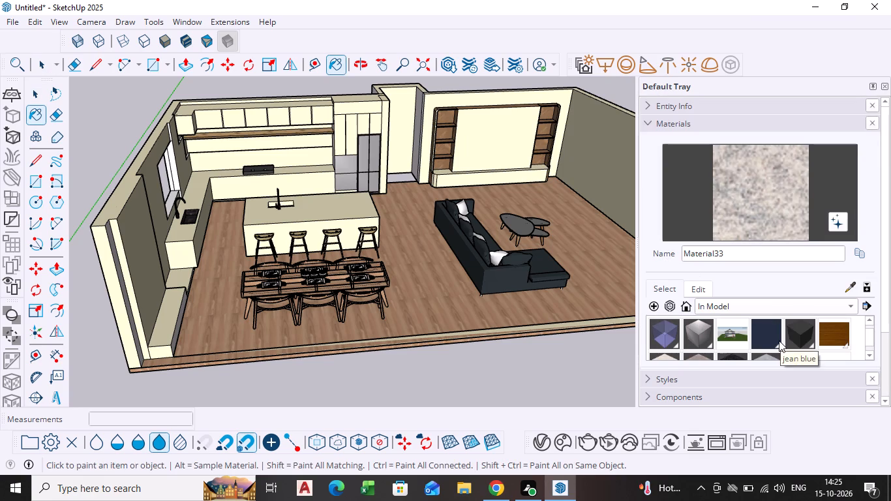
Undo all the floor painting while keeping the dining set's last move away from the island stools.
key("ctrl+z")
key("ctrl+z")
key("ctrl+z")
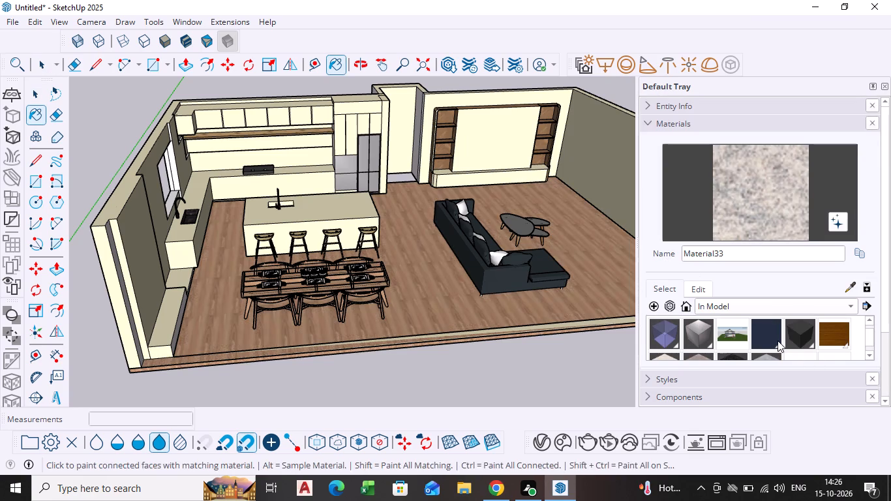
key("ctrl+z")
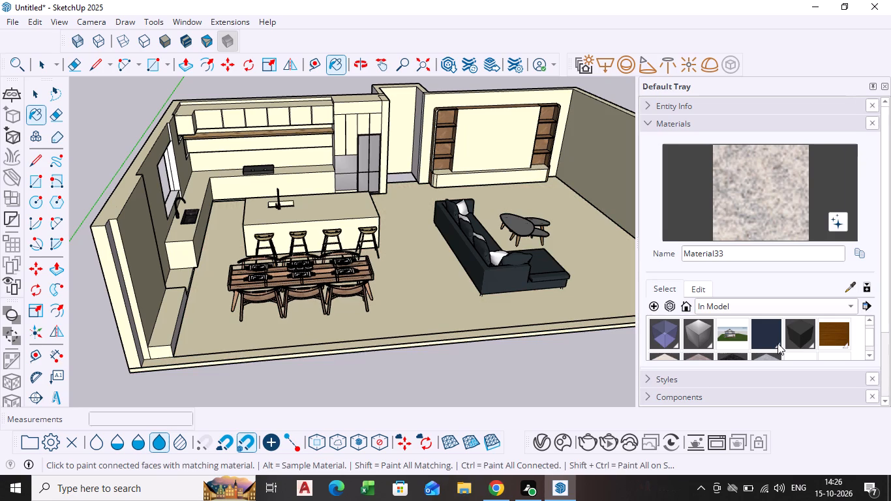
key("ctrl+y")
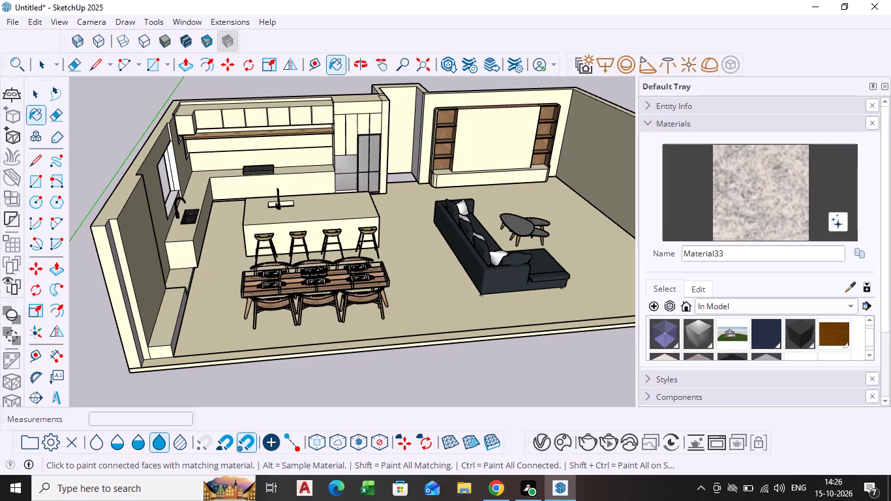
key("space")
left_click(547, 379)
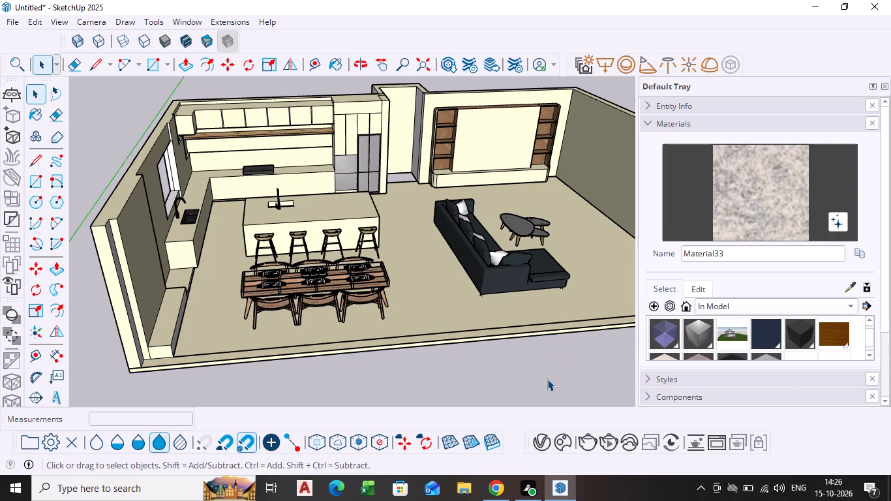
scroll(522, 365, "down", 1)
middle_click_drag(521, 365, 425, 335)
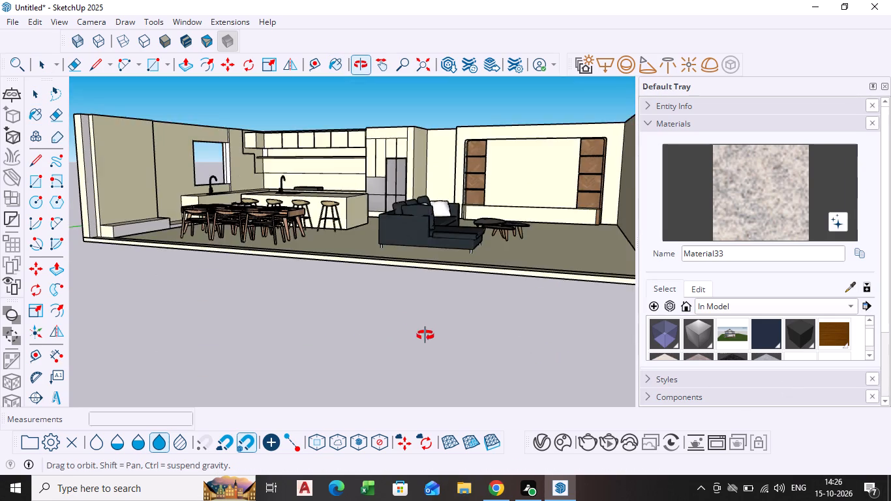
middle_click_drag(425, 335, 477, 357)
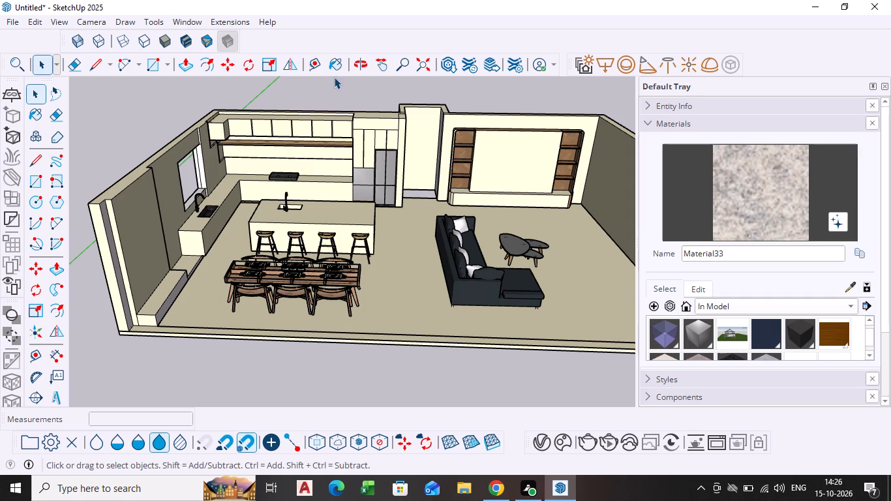
Open 3D Warehouse and search its models for TV, replacing the previous search text.
left_click(191, 27)
left_click(213, 127)
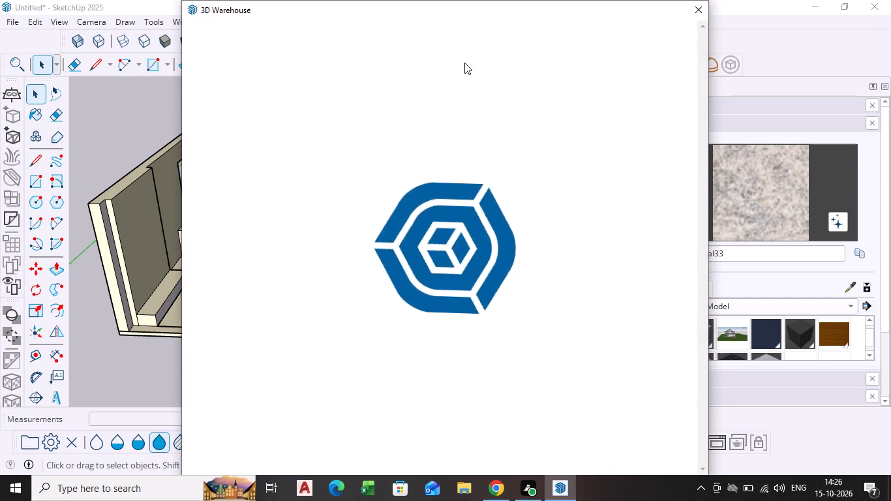
left_click(459, 46)
key("BackSpace")
key("BackSpace")
key("BackSpace")
key("BackSpace")
key("BackSpace")
key("BackSpace")
key("BackSpace")
key("BackSpace")
key("BackSpace")
key("BackSpace")
key("BackSpace")
key("BackSpace")
key("BackSpace")
key("BackSpace")
key("BackSpace")
key("BackSpace")
key("BackSpace")
key("BackSpace")
key("BackSpace")
key("BackSpace")
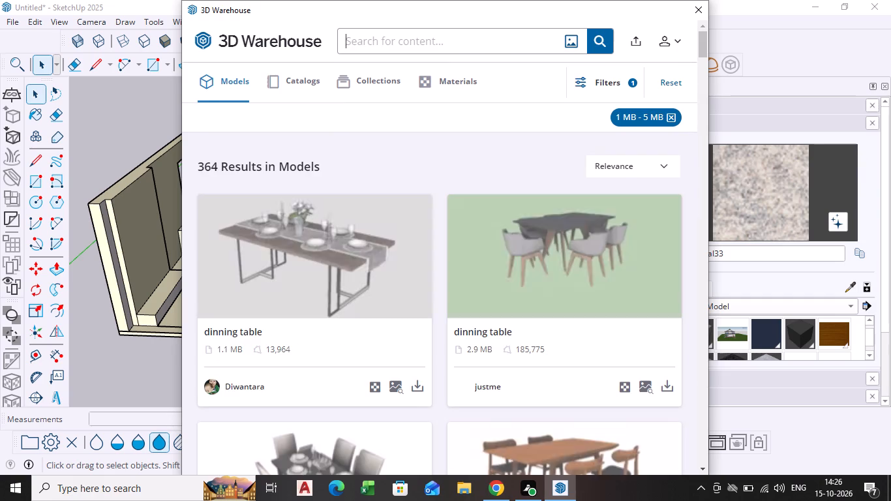
type("TV")
key("Return")
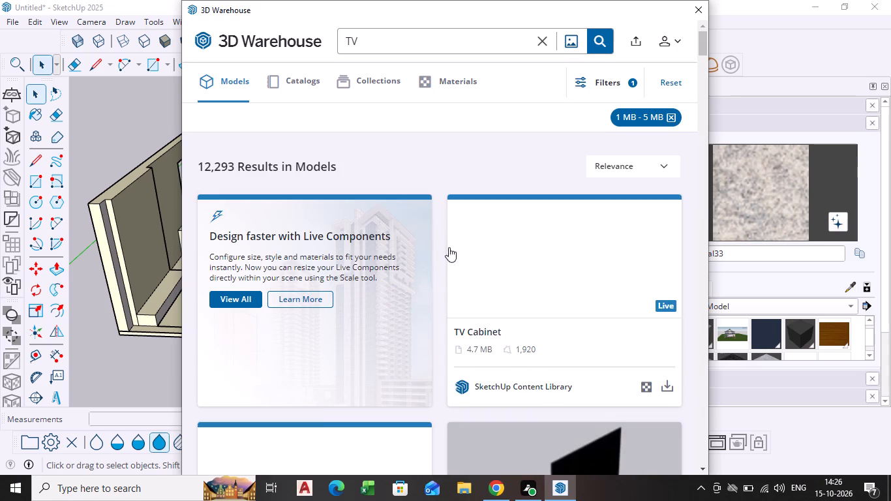
Look through the TV search results down to the end of the list for a TV that suits the living area.
scroll(577, 299, "down", 2)
scroll(572, 296, "up", 2)
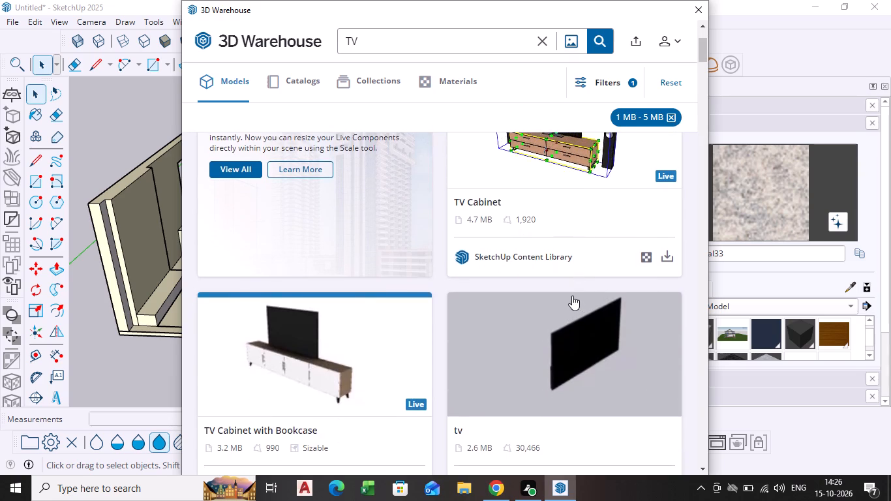
scroll(572, 296, "up", 3)
scroll(567, 293, "down", 7)
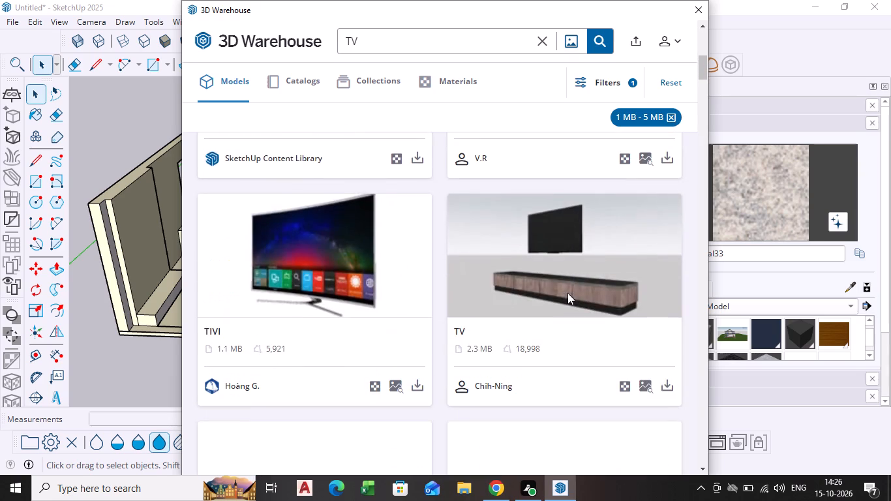
scroll(567, 293, "down", 9)
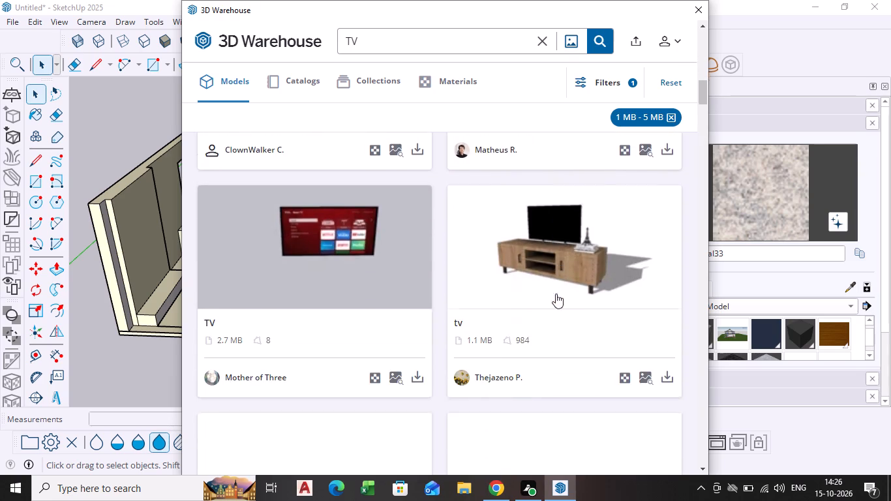
scroll(556, 294, "down", 6)
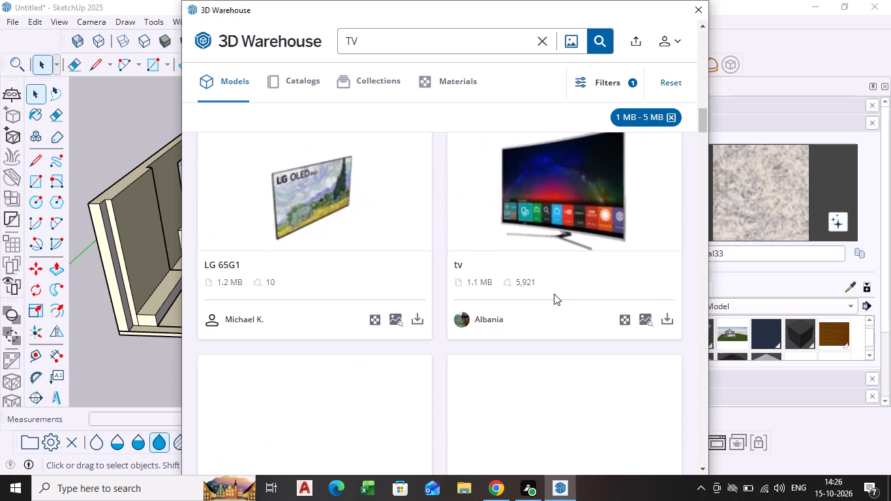
scroll(554, 294, "down", 7)
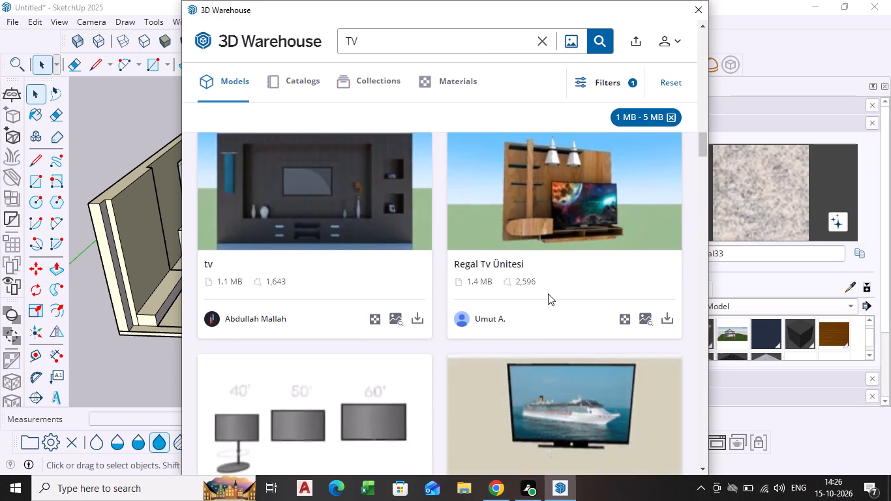
scroll(548, 294, "down", 13)
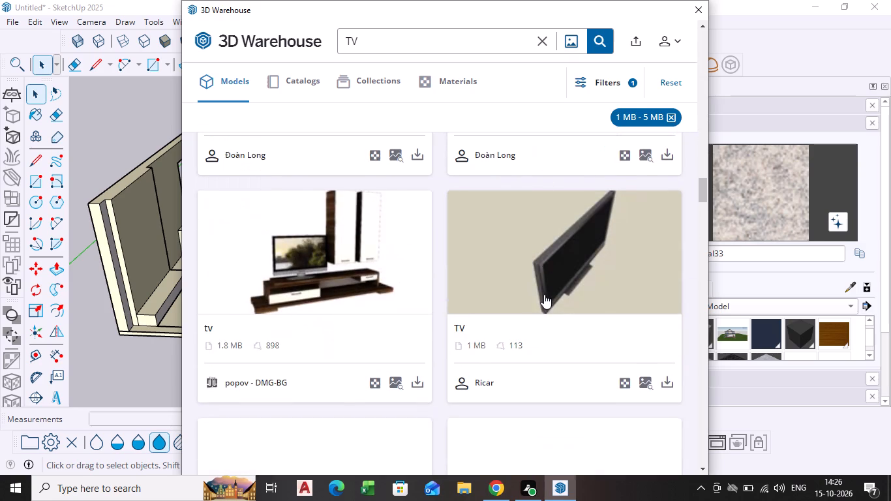
scroll(536, 294, "down", 9)
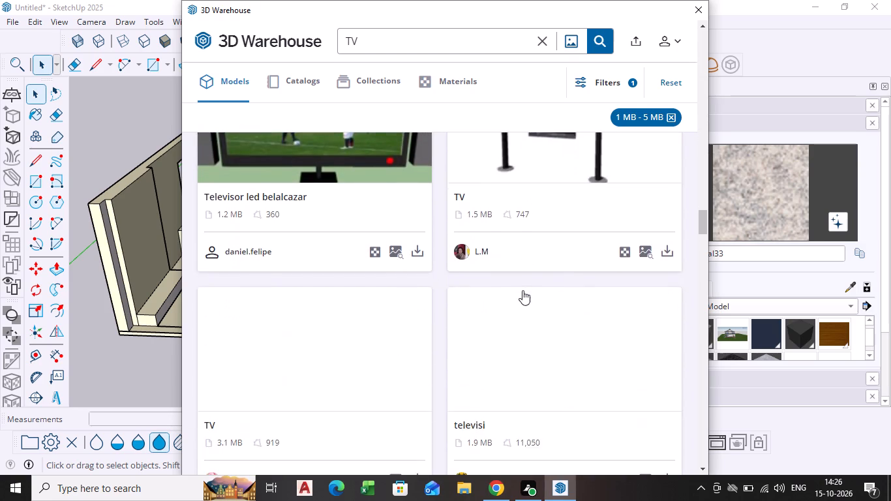
scroll(500, 262, "up", 3)
scroll(503, 264, "down", 5)
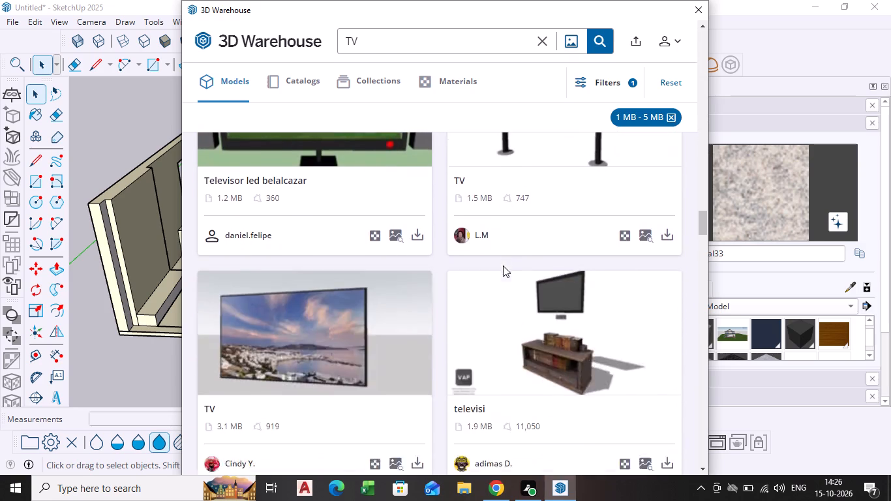
scroll(503, 266, "down", 9)
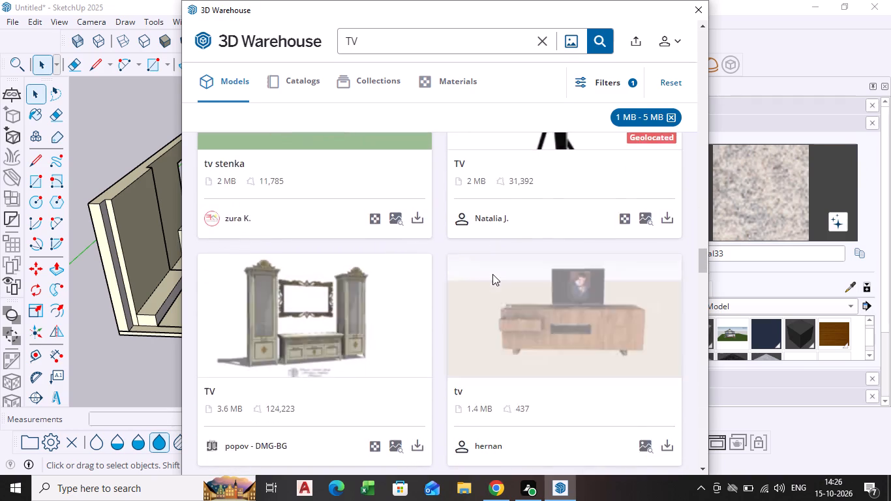
scroll(492, 274, "down", 8)
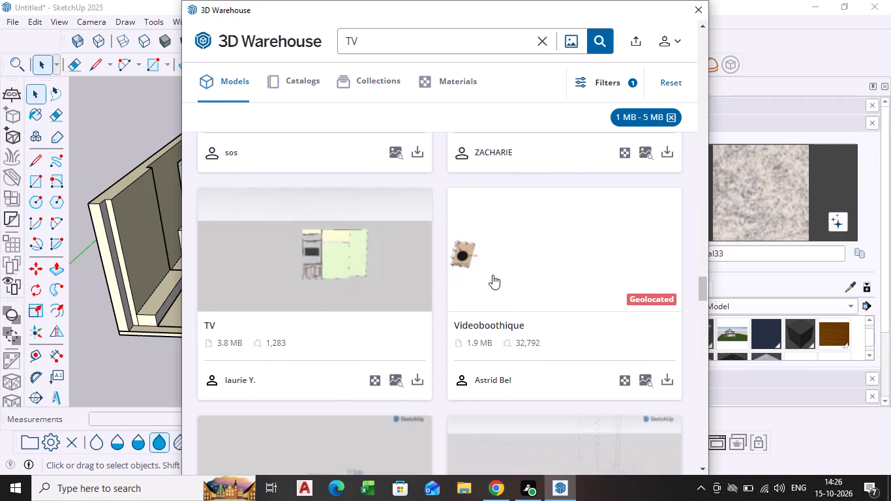
scroll(491, 275, "down", 9)
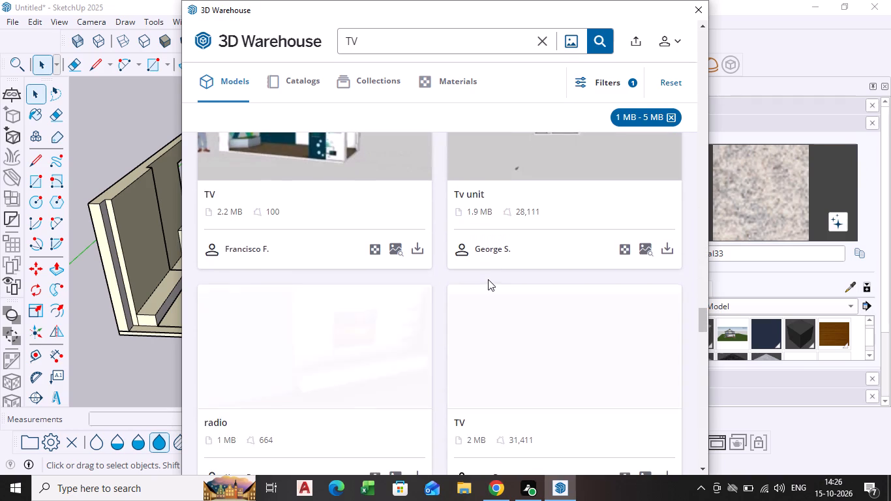
scroll(488, 282, "down", 7)
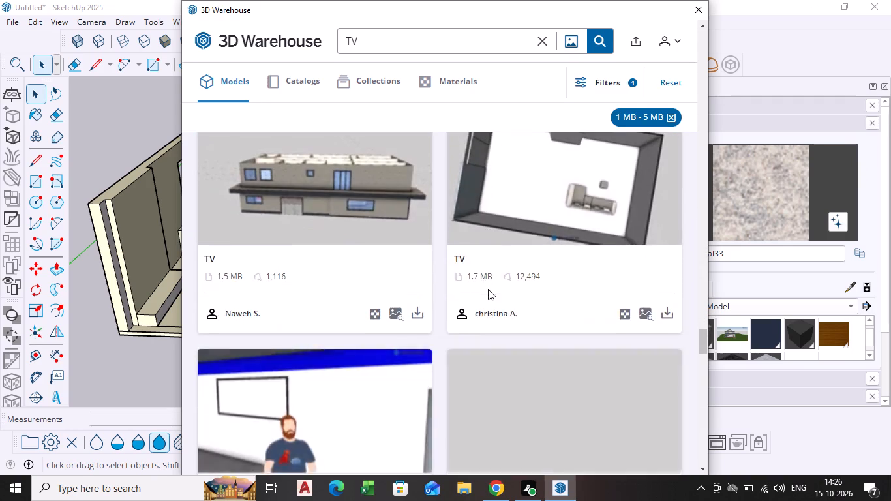
scroll(488, 289, "down", 8)
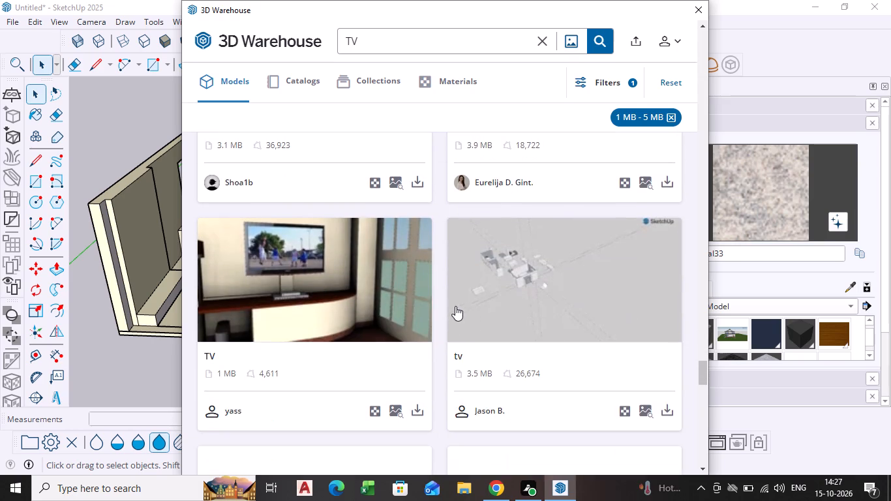
scroll(438, 308, "down", 6)
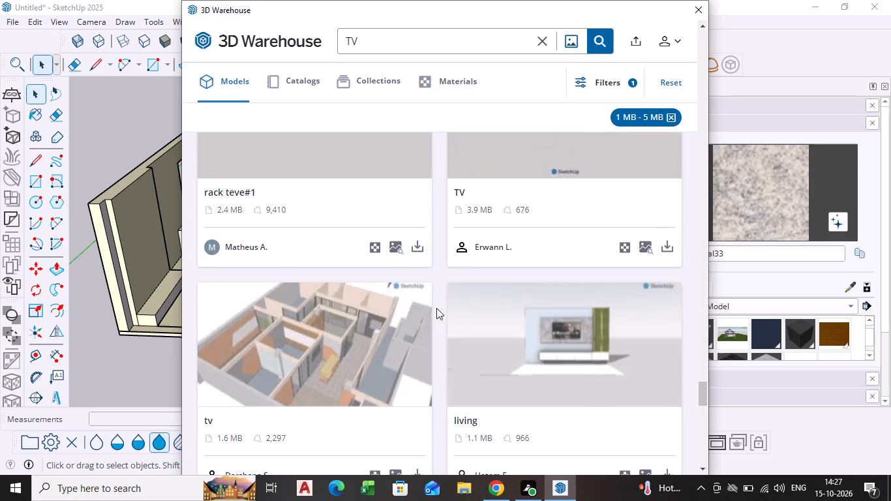
scroll(436, 308, "down", 7)
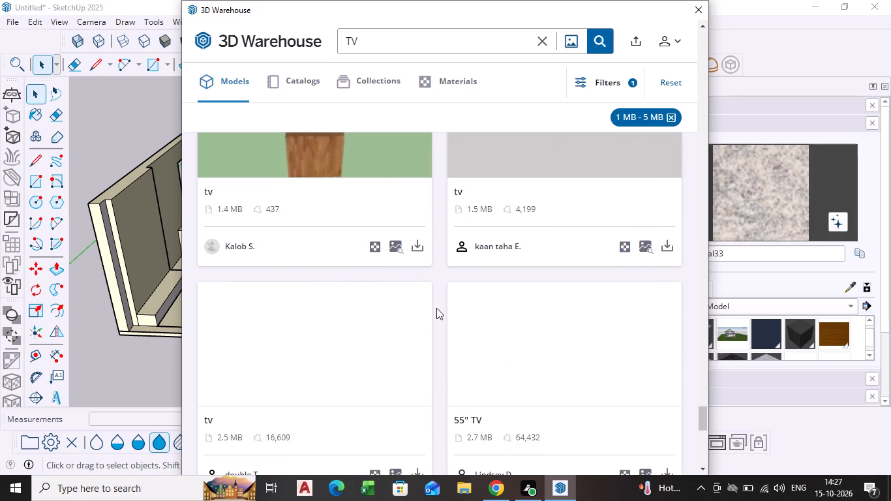
scroll(436, 308, "down", 6)
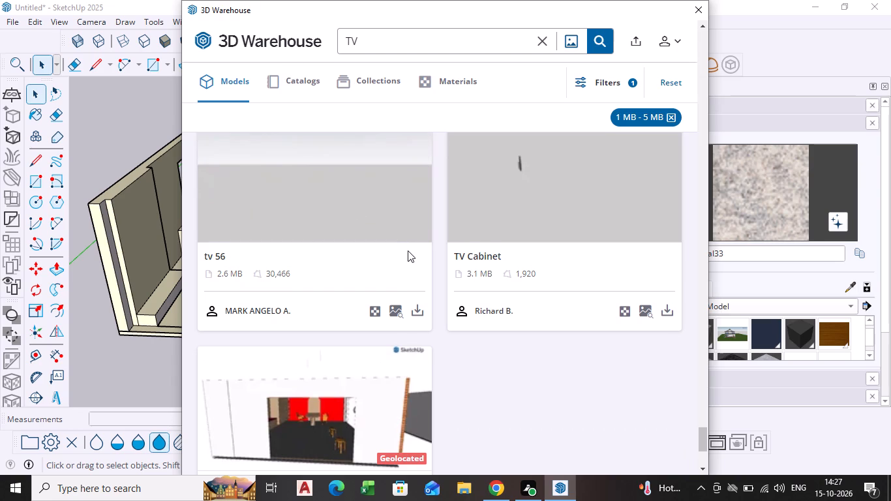
Go back through the TV results to the first models and compare the standalone TVs and TV cabinets again.
scroll(408, 250, "up", 8)
scroll(361, 97, "up", 16)
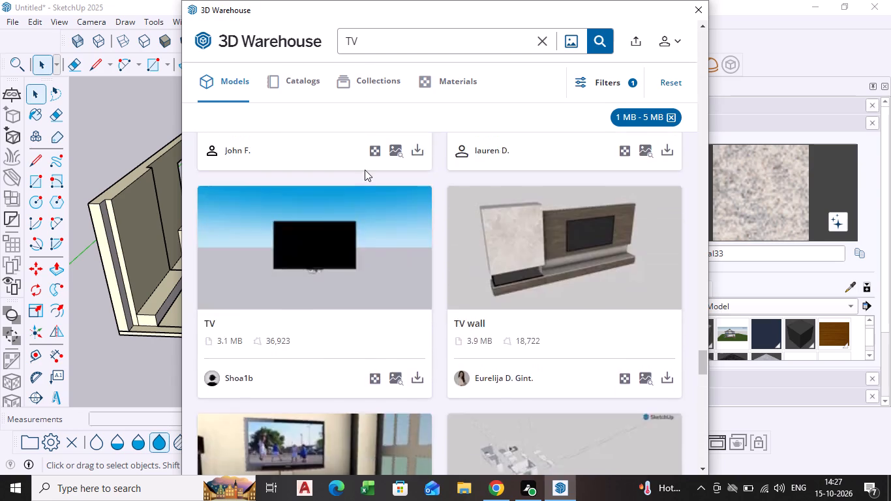
scroll(365, 170, "up", 8)
scroll(364, 259, "up", 4)
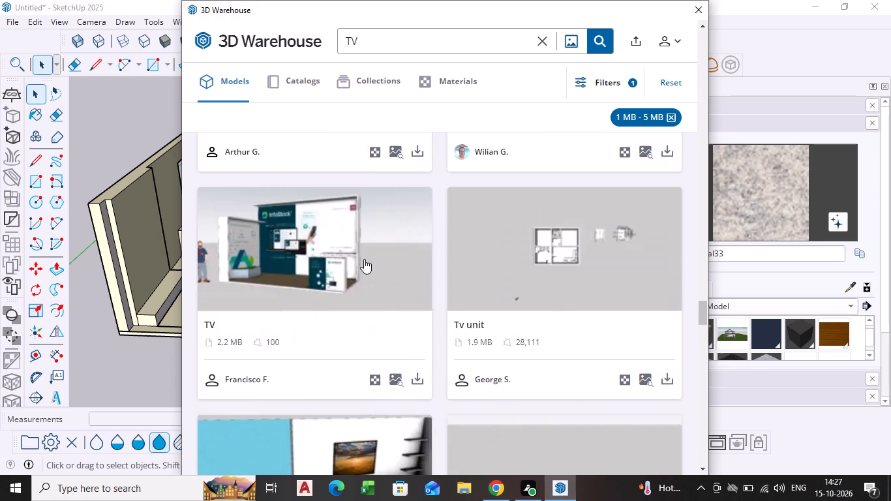
scroll(365, 260, "up", 12)
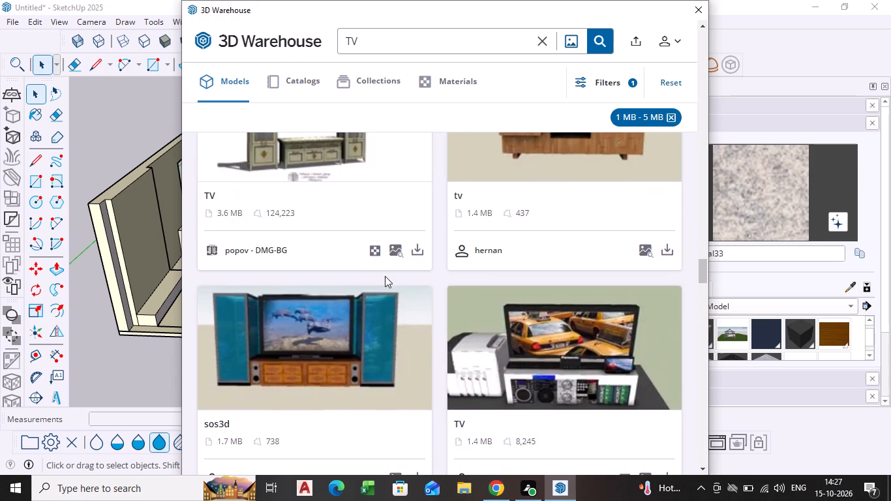
scroll(385, 276, "up", 4)
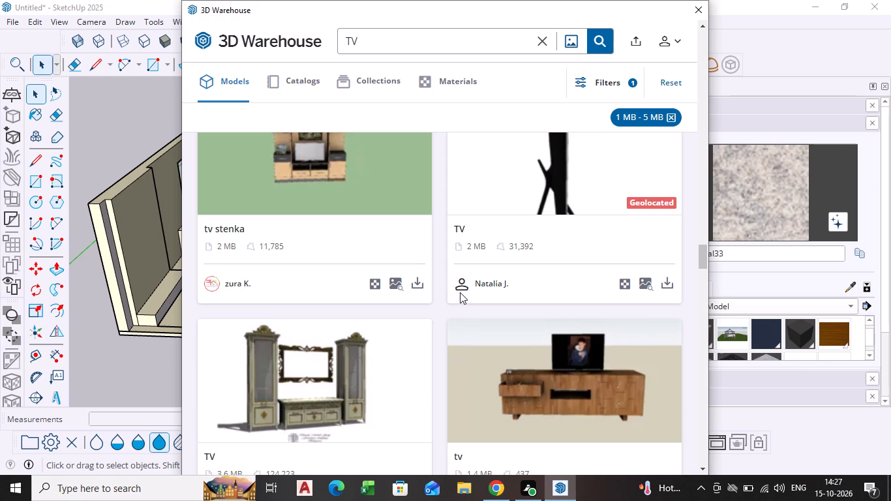
scroll(460, 292, "up", 4)
scroll(312, 293, "up", 4)
scroll(370, 294, "up", 4)
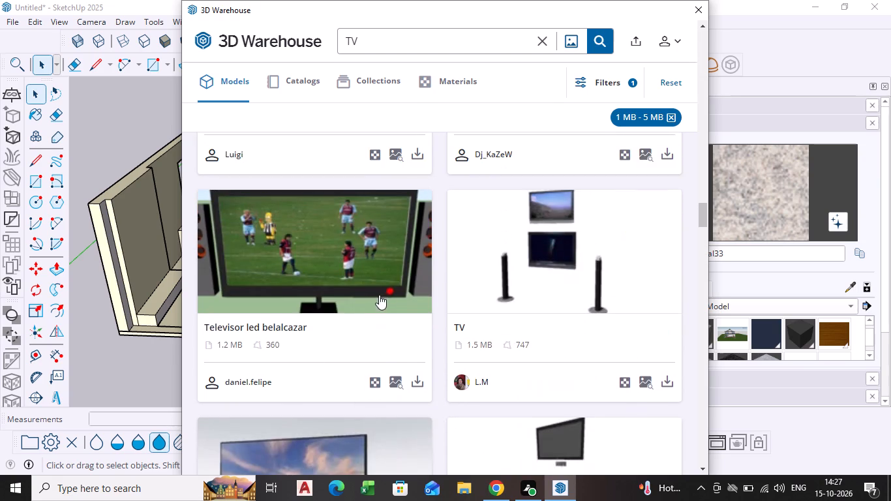
scroll(405, 295, "up", 9)
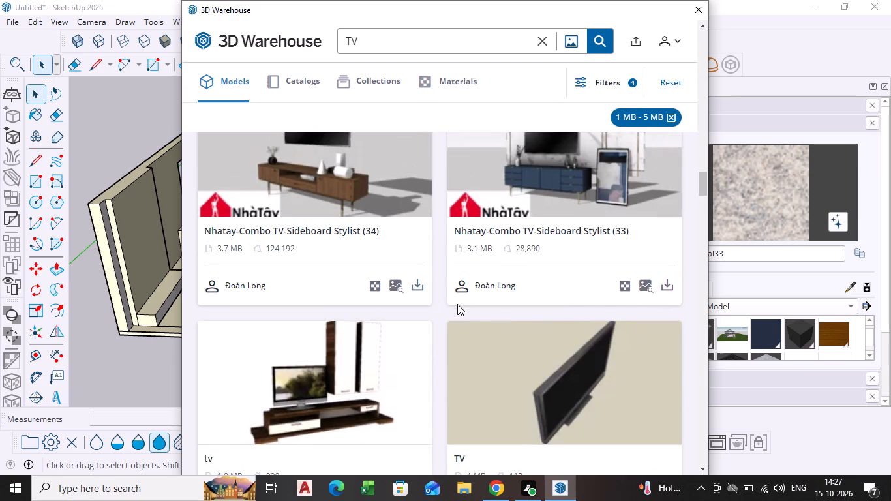
scroll(426, 323, "up", 20)
scroll(426, 323, "up", 10)
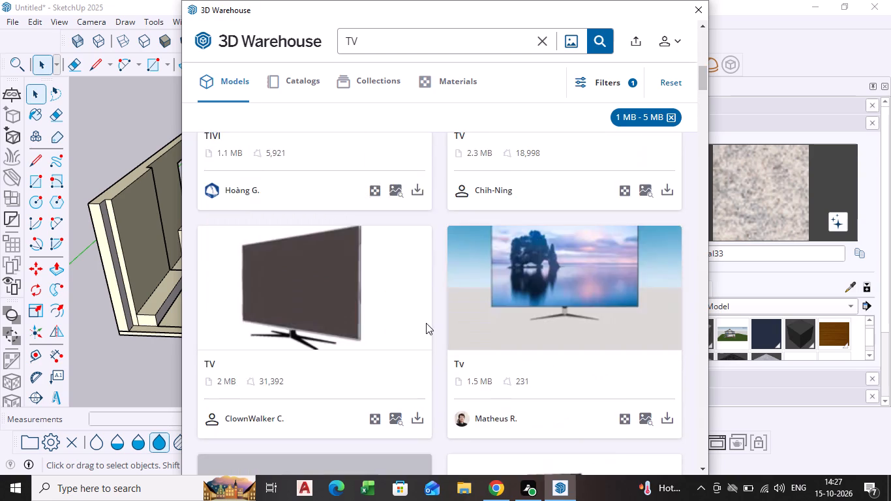
scroll(426, 323, "up", 11)
scroll(426, 323, "down", 3)
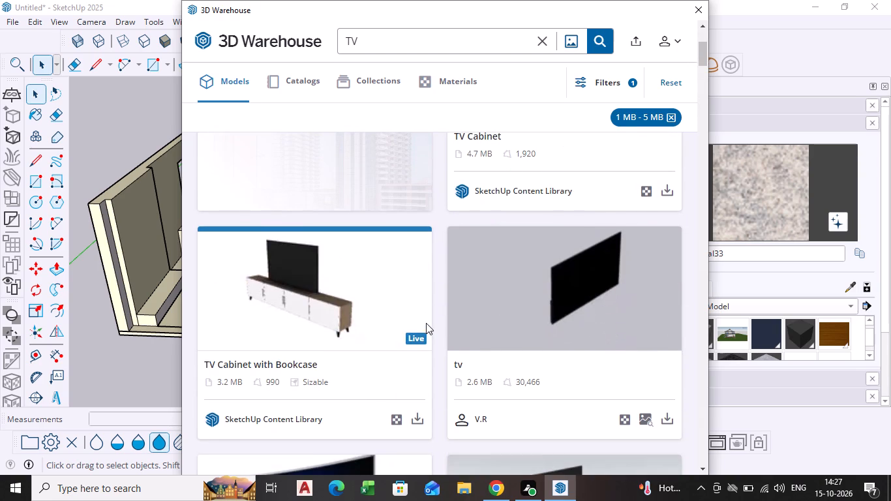
scroll(546, 284, "down", 6)
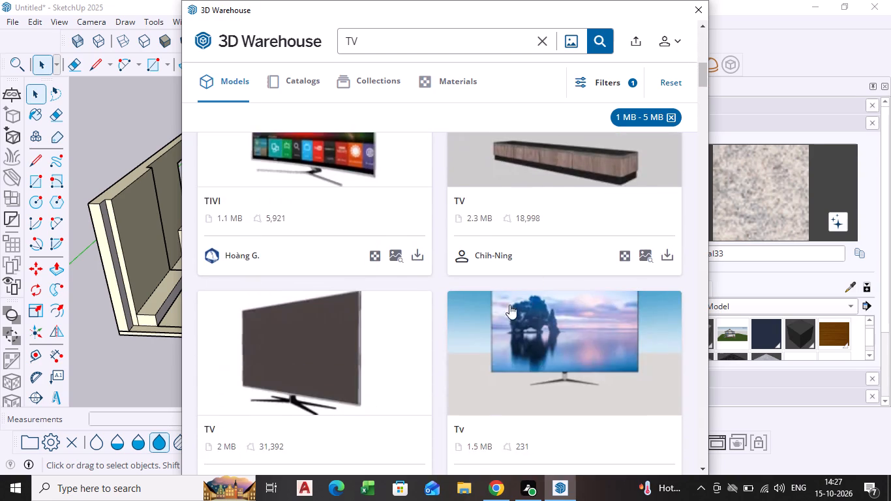
scroll(507, 306, "down", 4)
scroll(387, 296, "up", 3)
scroll(383, 296, "down", 2)
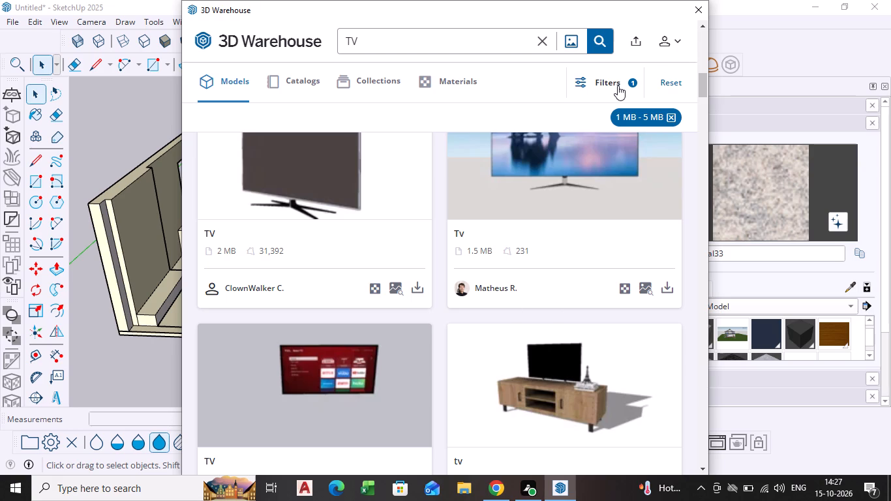
Remove the 1 MB - 5 MB file size filter from the TV search and check the file size options.
left_click(671, 117)
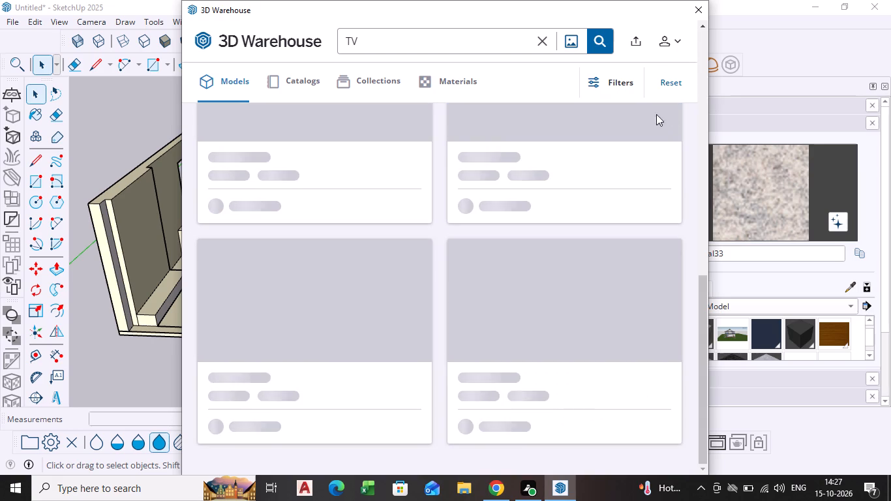
left_click(621, 83)
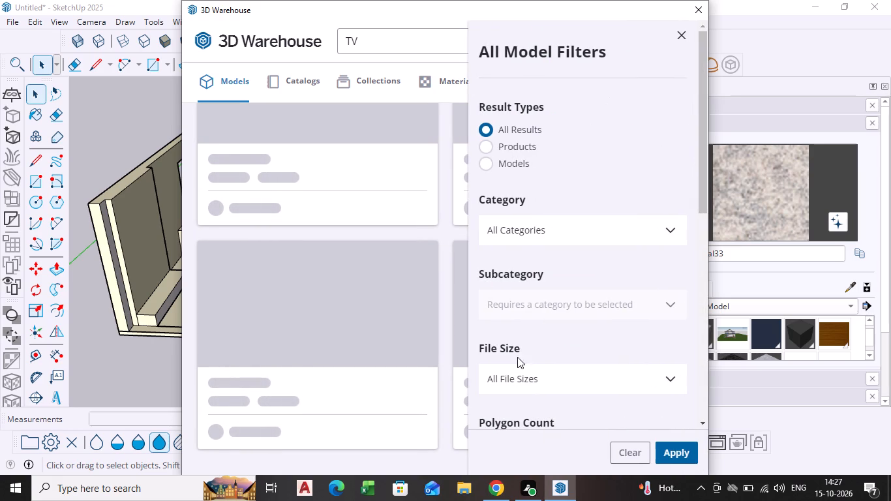
left_click(552, 378)
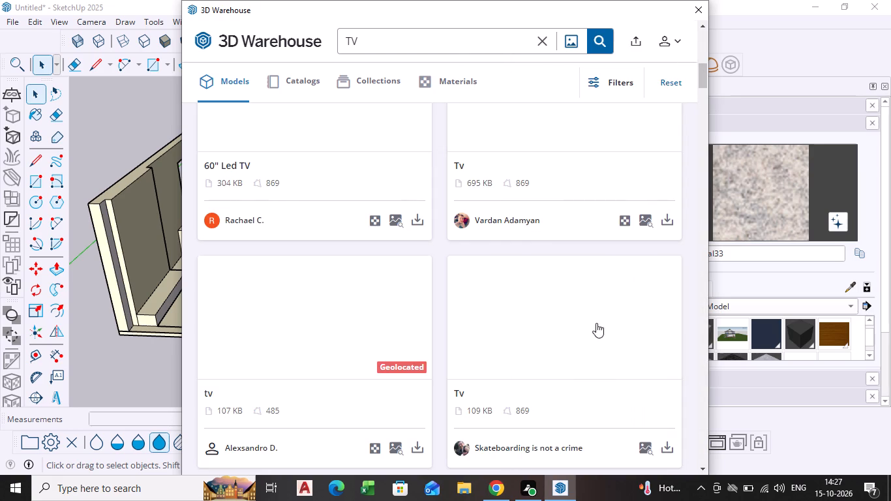
Find the 34 KB Tv model with two floor-standing speakers among the unfiltered results and download it into the current model.
scroll(450, 252, "down", 2)
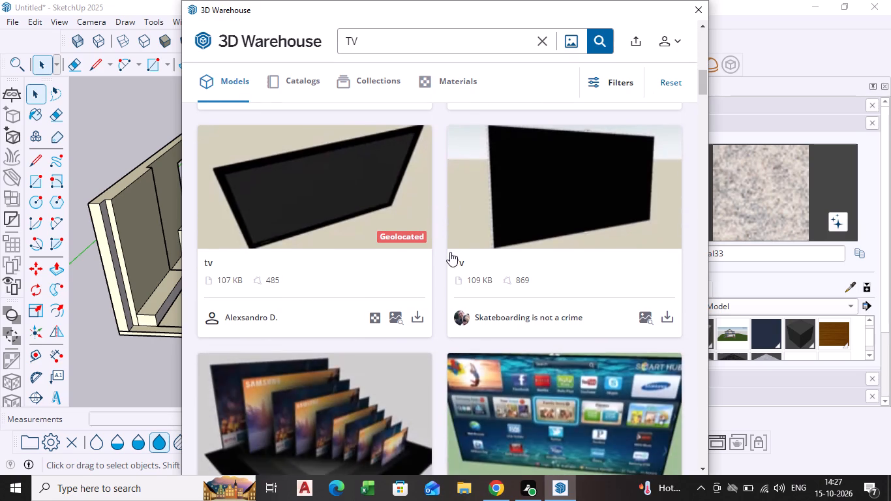
scroll(462, 262, "up", 8)
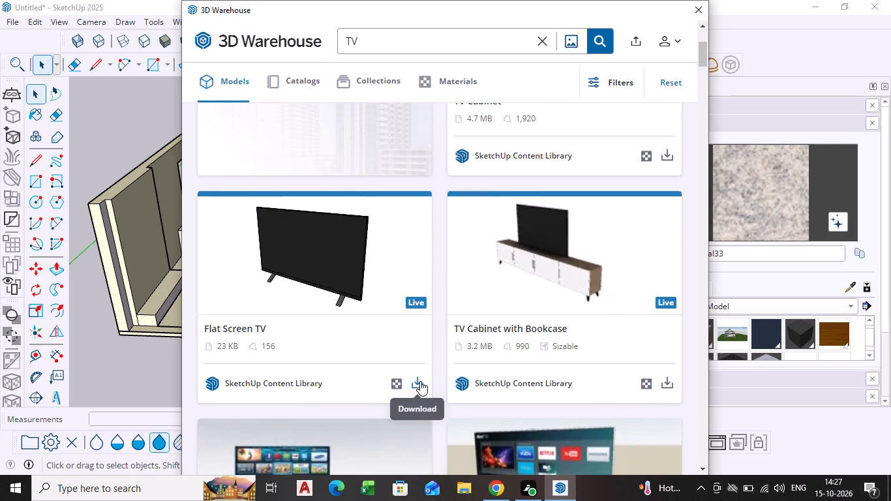
scroll(551, 346, "down", 7)
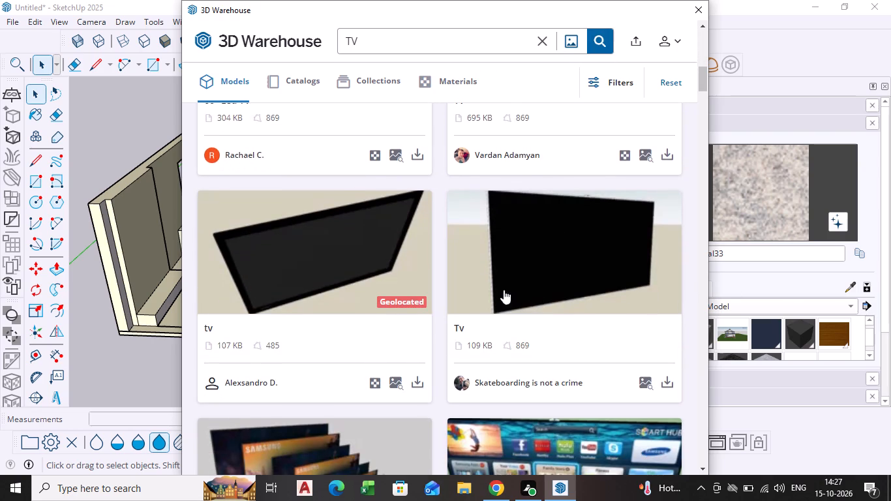
scroll(481, 291, "down", 6)
scroll(405, 310, "down", 3)
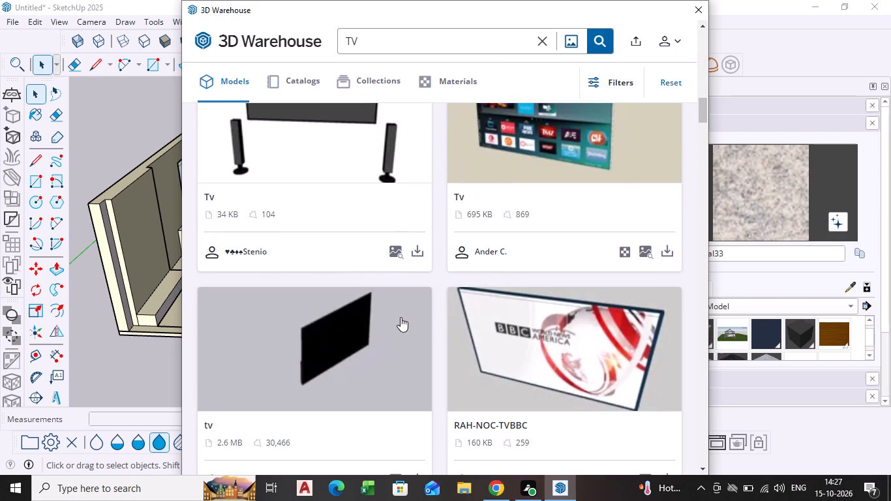
left_click(414, 251)
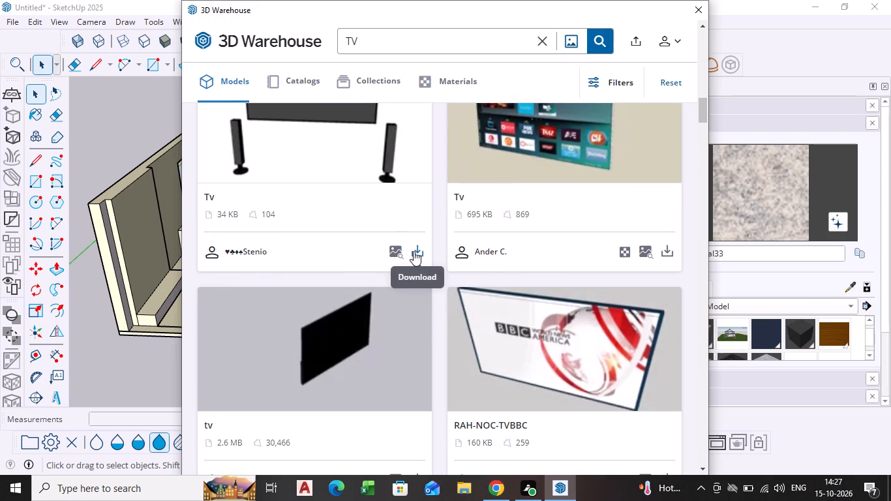
left_click(410, 260)
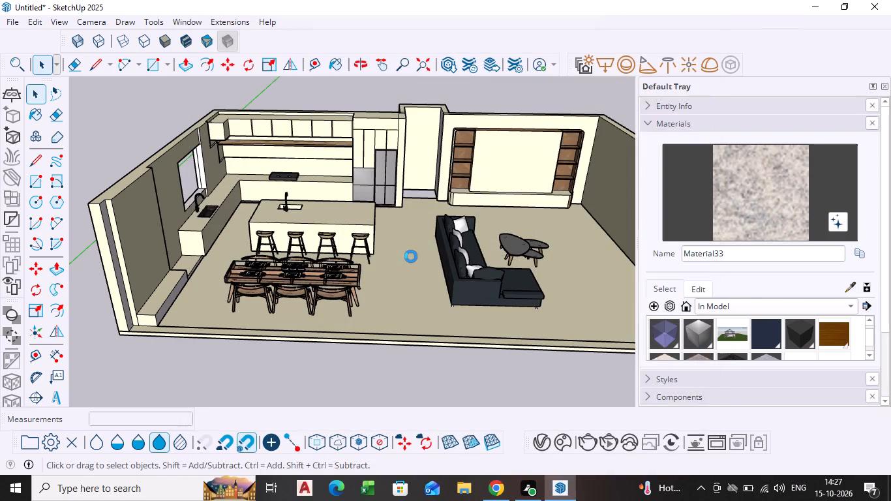
Place the downloaded TV with speakers against the media wall, its base on the ledge between the wooden shelves.
scroll(530, 181, "up", 12)
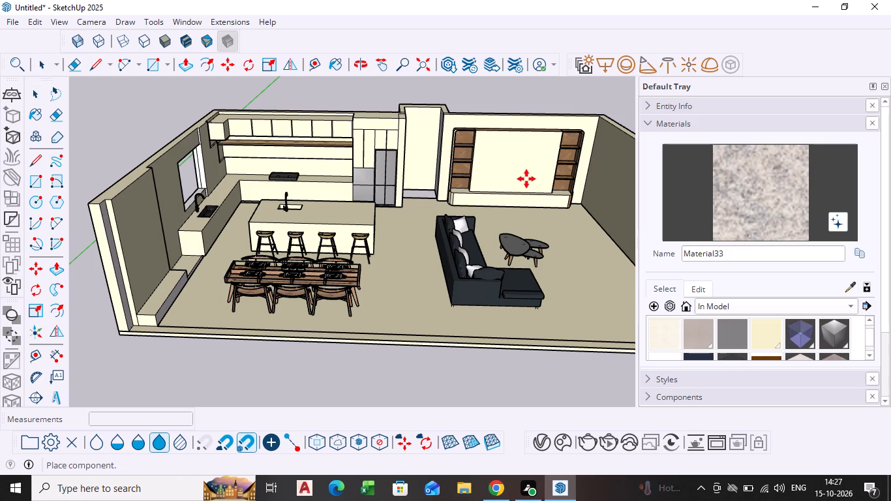
scroll(526, 179, "up", 14)
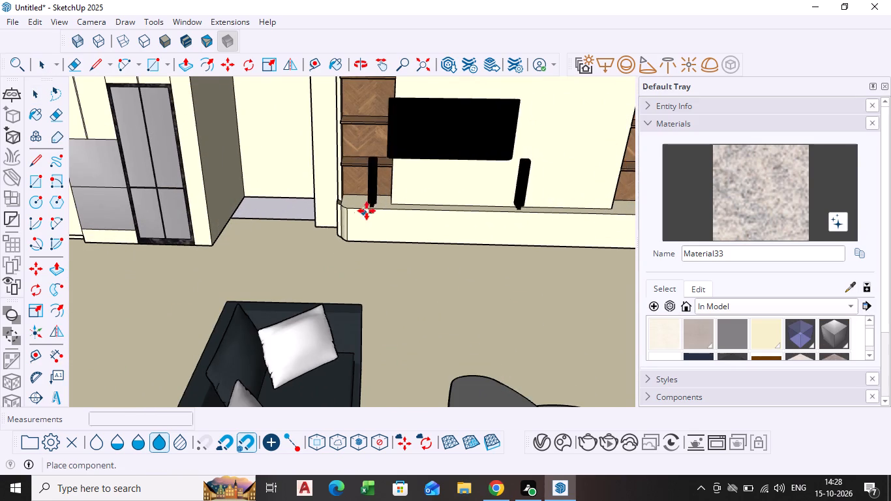
scroll(415, 209, "down", 3)
middle_click_drag(415, 209, 346, 260, "shift")
scroll(346, 260, "down", 1, "shift")
scroll(352, 249, "up", 5)
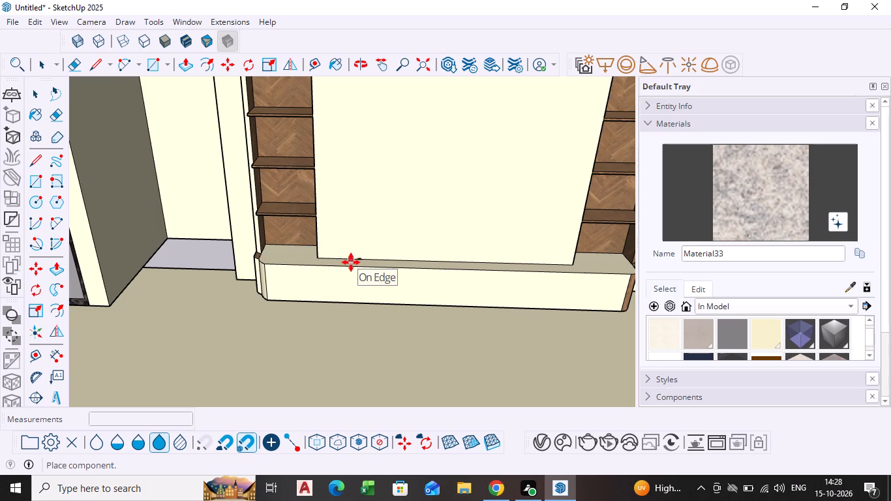
scroll(351, 264, "up", 4)
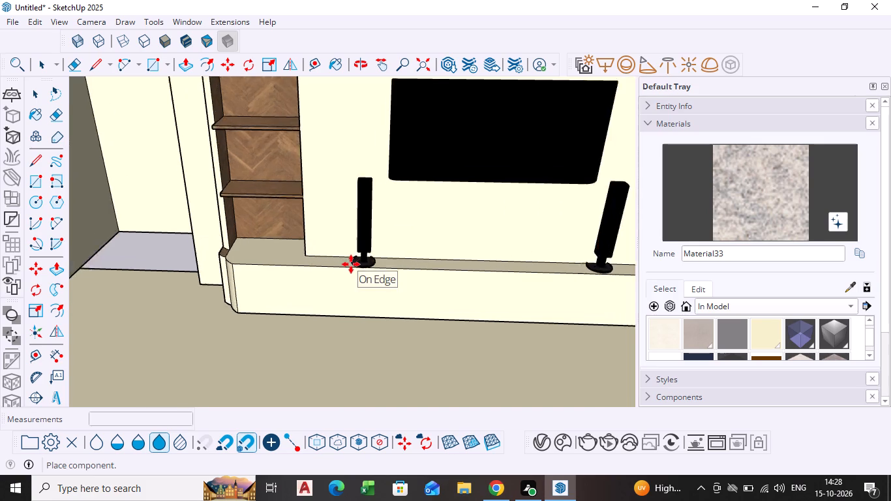
scroll(351, 264, "up", 4)
left_click(351, 264)
Scale the placed TV set slightly from its lower back corner, by about 0.99 in red and 1.00 in blue.
scroll(355, 271, "down", 8)
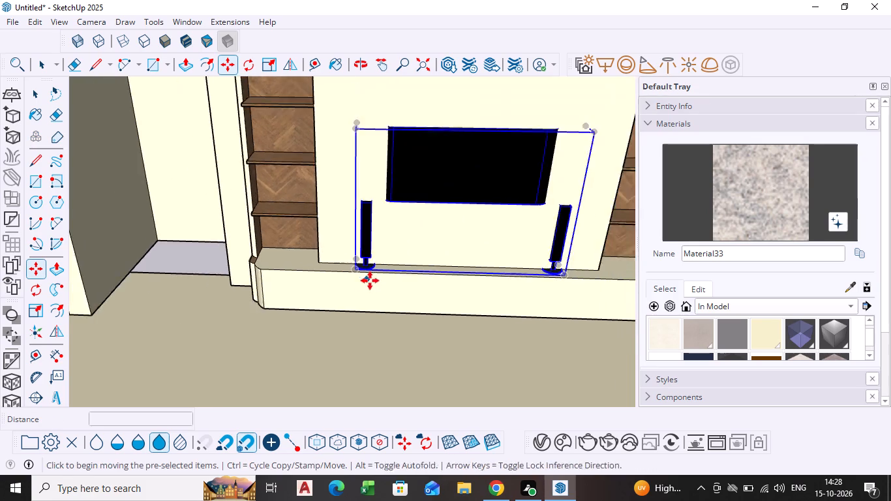
middle_click_drag(370, 281, 537, 268)
scroll(370, 281, "down", 1)
scroll(418, 197, "up", 9)
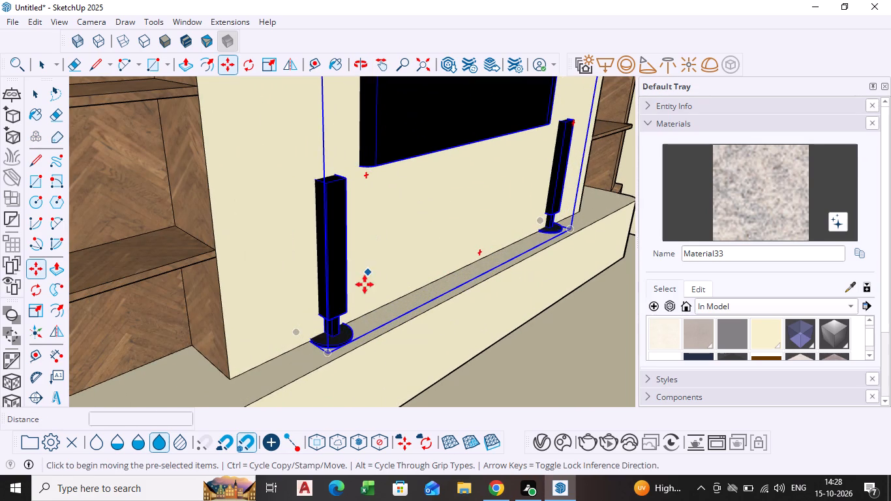
left_click(40, 306)
scroll(316, 339, "up", 3)
left_click(316, 339)
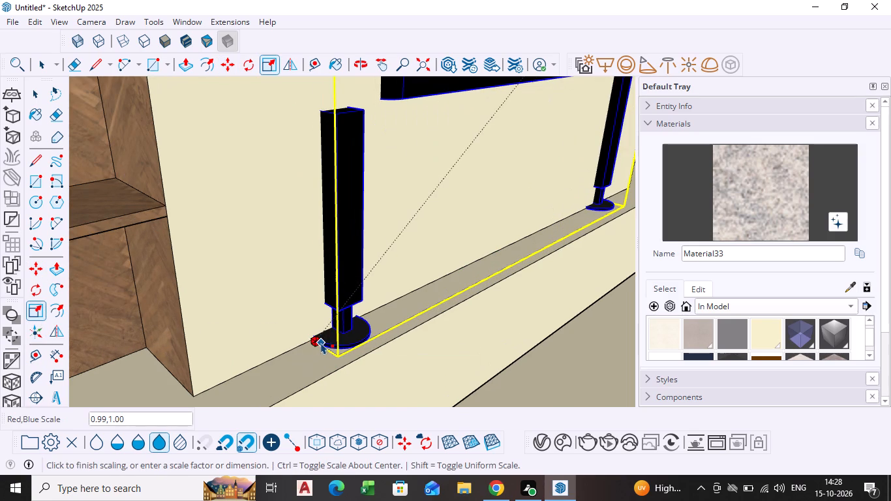
left_click(324, 346)
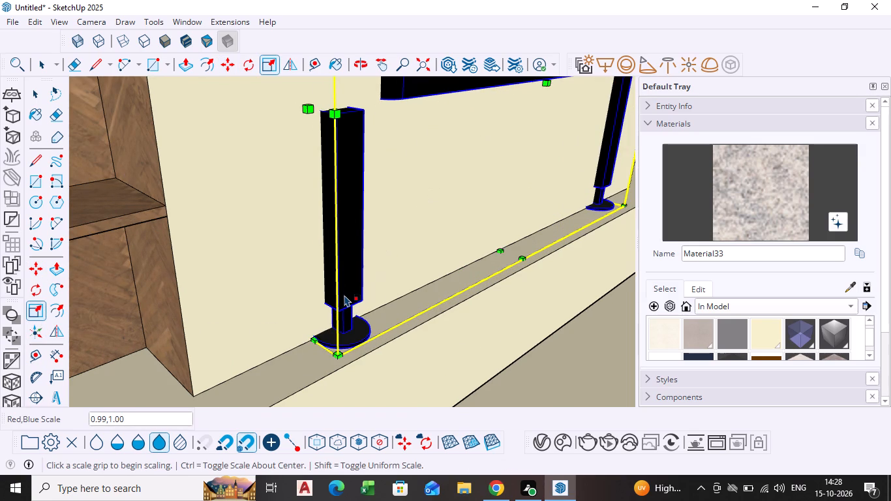
key("space")
Inside the TV component, deepen the kitchen-side speaker's body by scaling it about 1.32 along the green axis.
scroll(397, 273, "down", 4)
triple_click(359, 297)
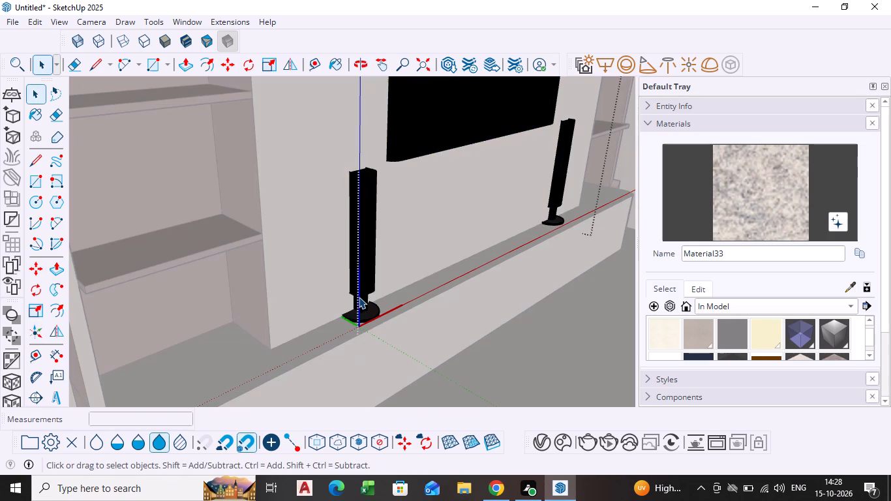
triple_click(366, 276)
left_click(366, 276)
left_click(352, 266)
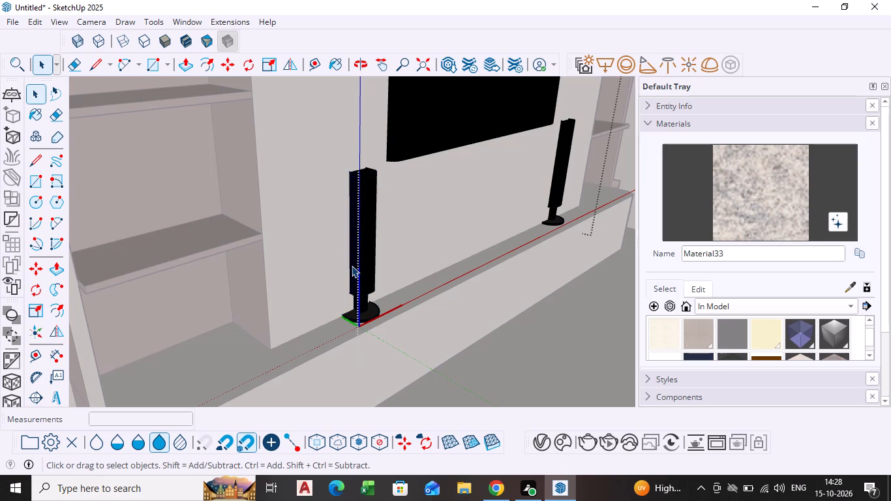
double_click(358, 256)
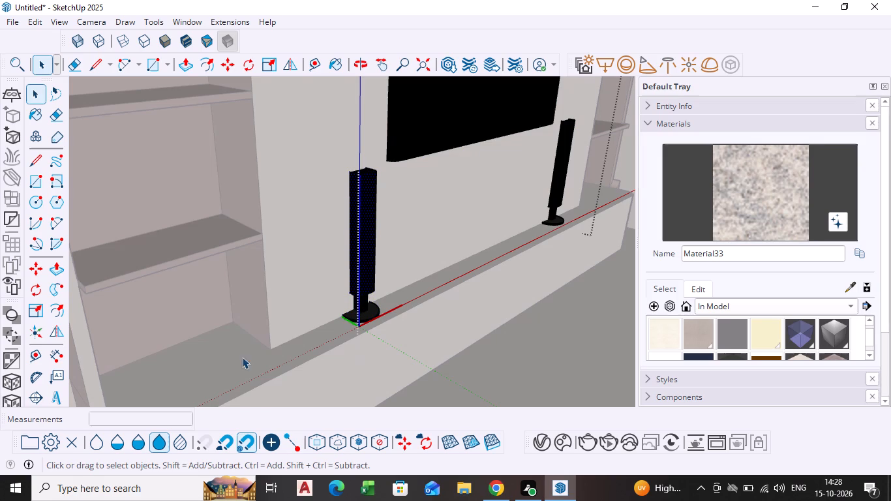
left_click(37, 305)
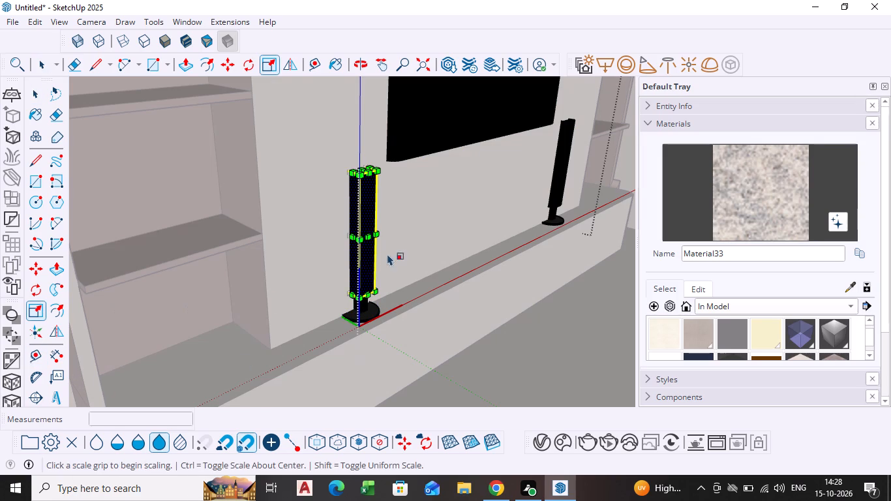
left_click(353, 236)
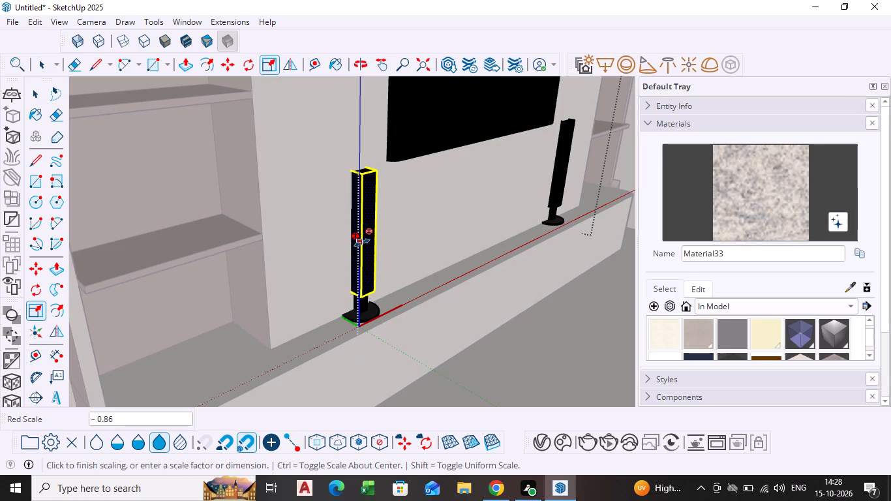
key("space")
scroll(357, 245, "up", 5)
middle_click_drag(347, 235, 365, 272)
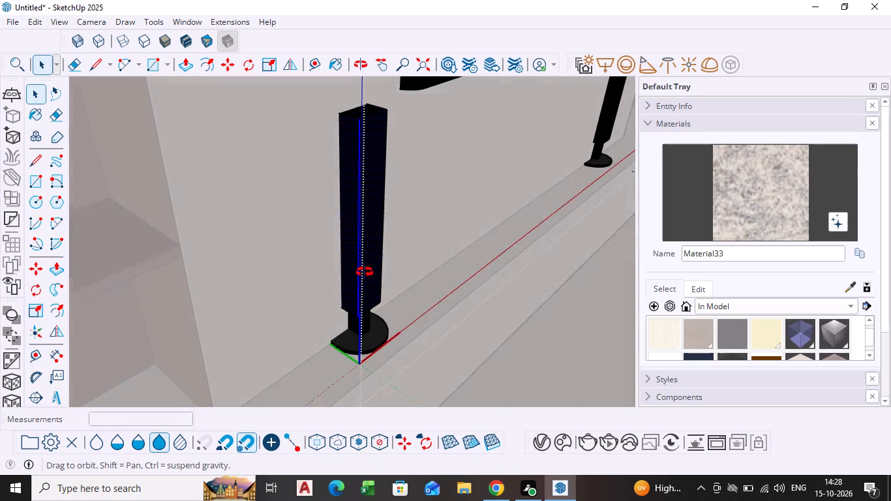
middle_click_drag(365, 272, 372, 285)
left_click(37, 313)
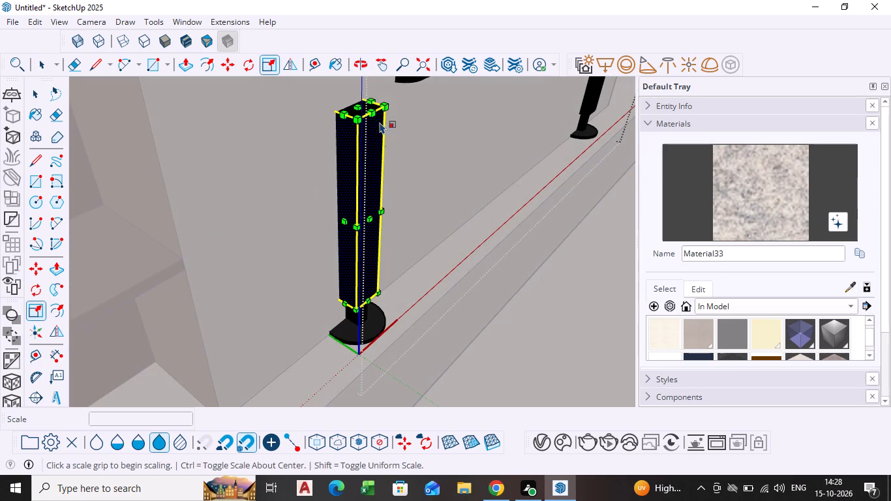
left_click(372, 222)
left_click(376, 222)
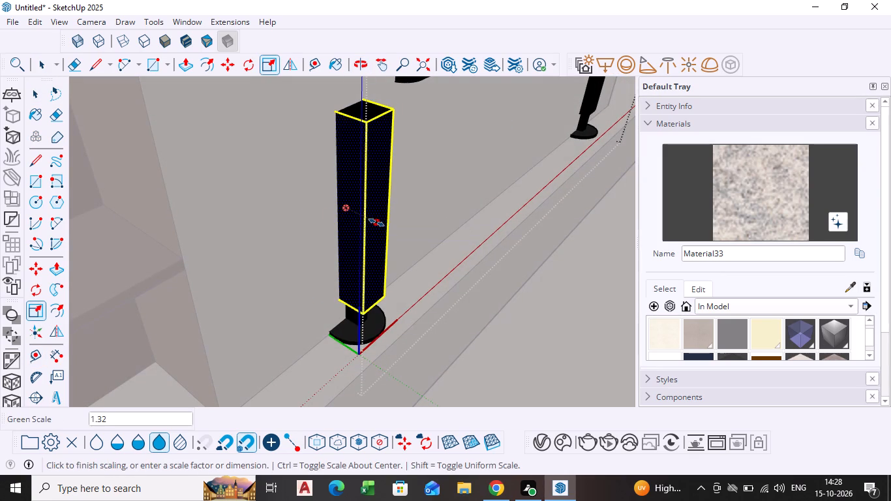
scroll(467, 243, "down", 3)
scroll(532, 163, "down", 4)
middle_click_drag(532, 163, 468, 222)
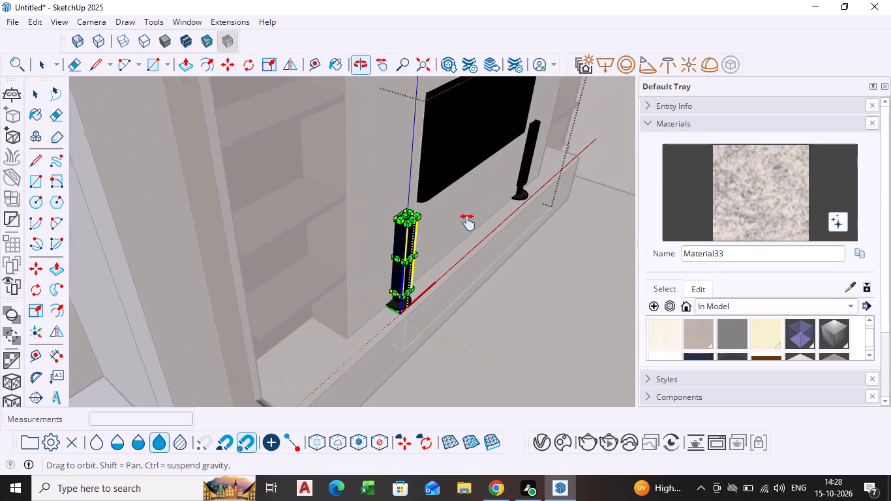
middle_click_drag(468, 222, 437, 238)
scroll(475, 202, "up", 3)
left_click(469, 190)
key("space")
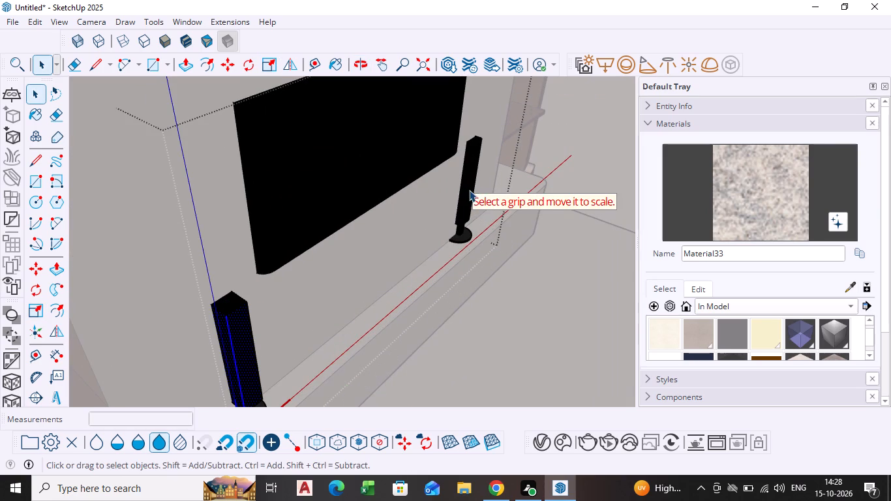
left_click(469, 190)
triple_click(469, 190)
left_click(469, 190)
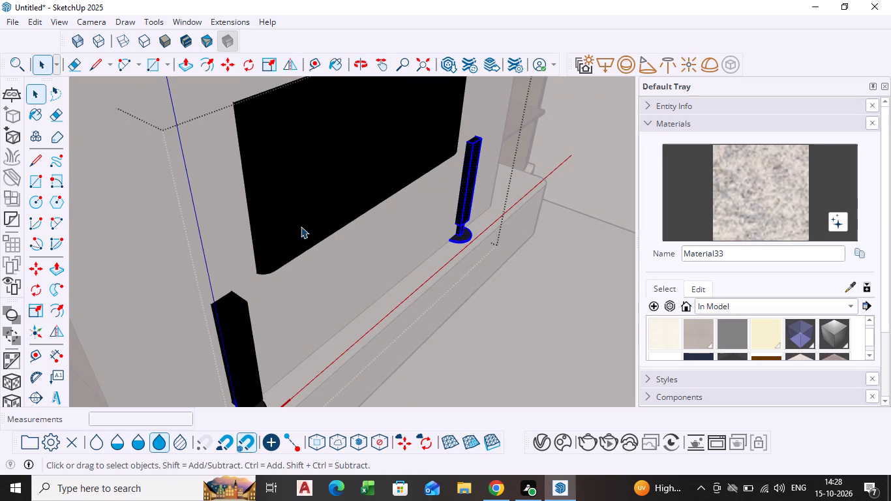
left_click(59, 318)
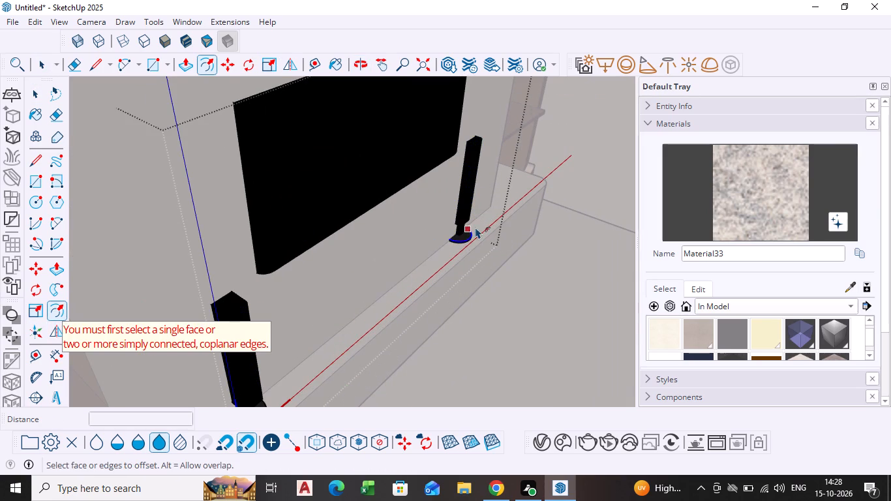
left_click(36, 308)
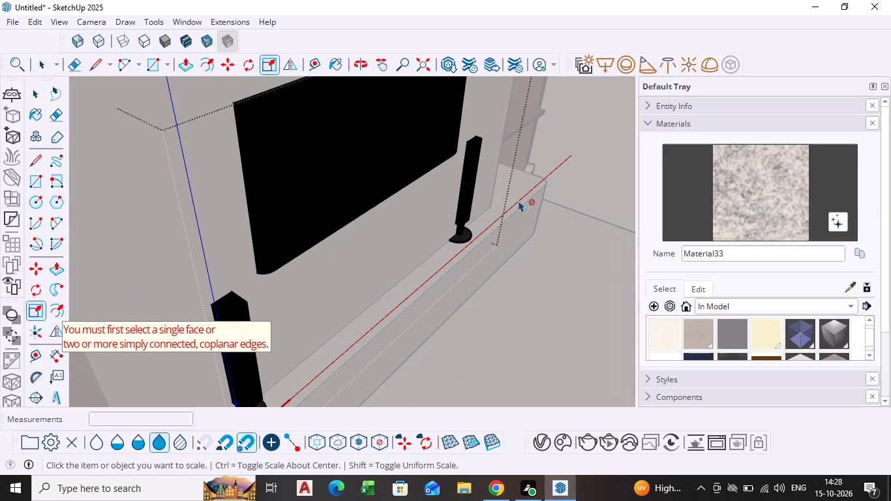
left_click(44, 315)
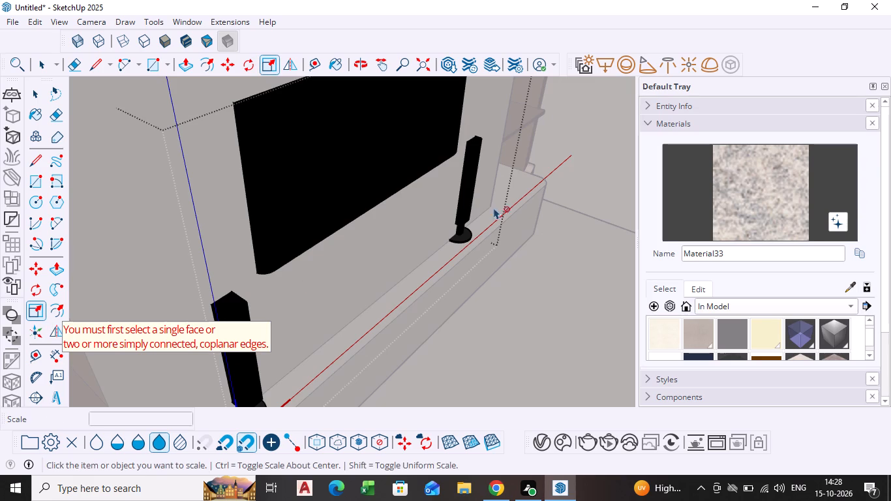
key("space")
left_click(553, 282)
Inside the TV component, scale the other speaker with its stand about 1.38 along the green axis, and close the component.
triple_click(471, 198)
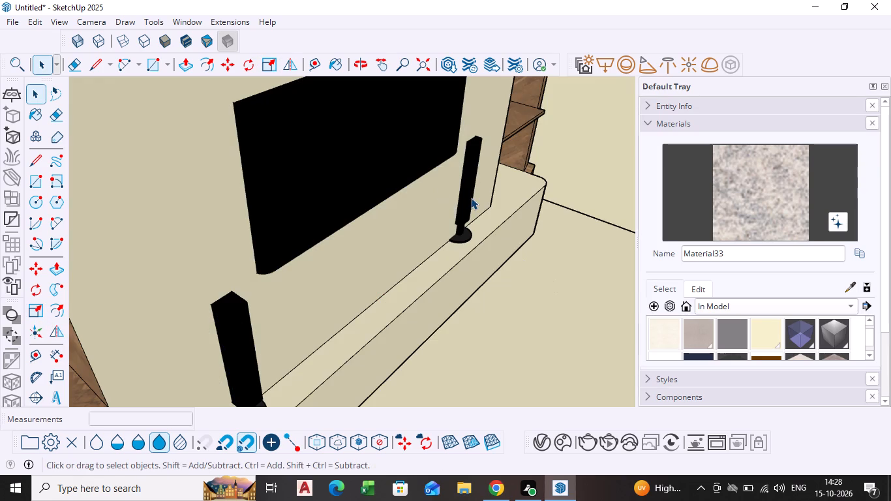
left_click(471, 198)
left_click(462, 198)
left_click(462, 198)
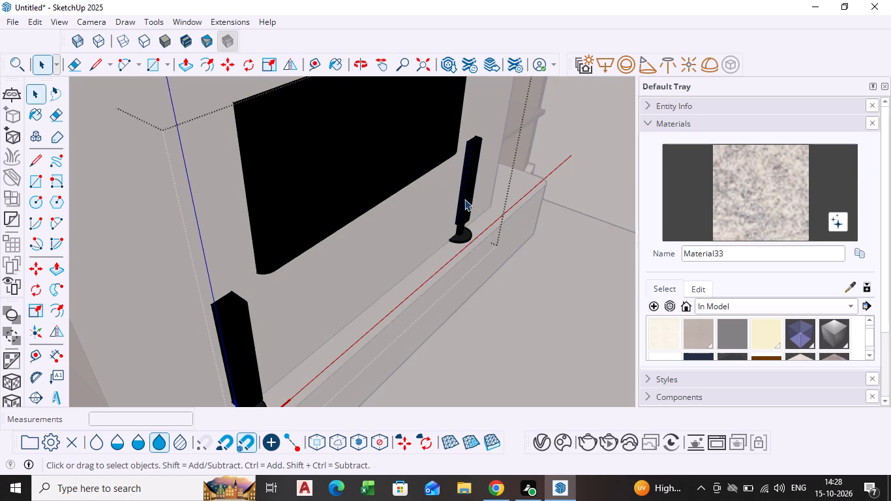
triple_click(466, 198)
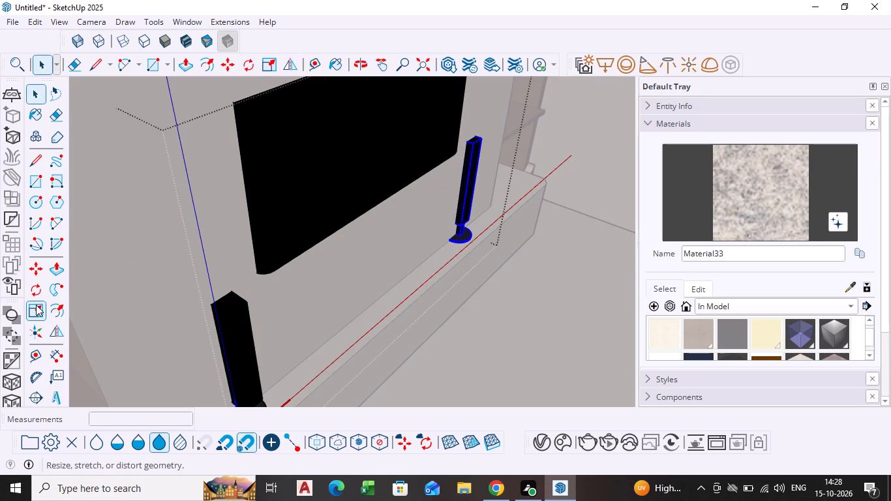
left_click(36, 305)
left_click(477, 196)
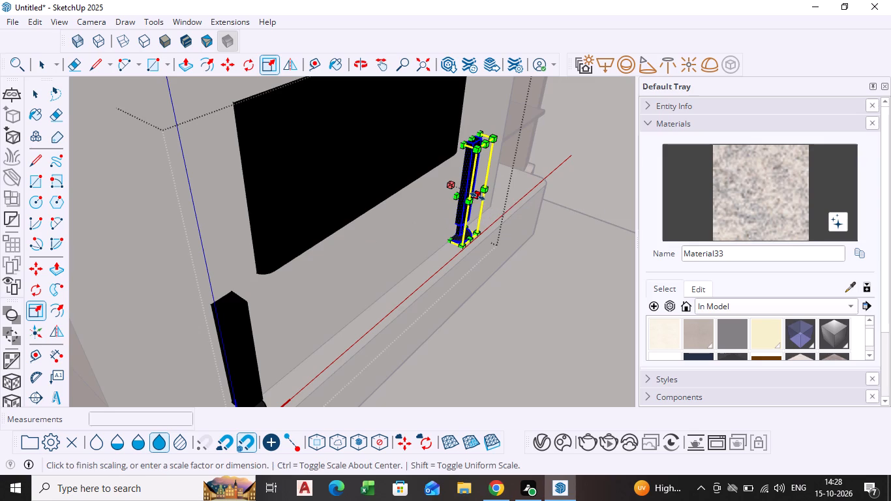
left_click(511, 212)
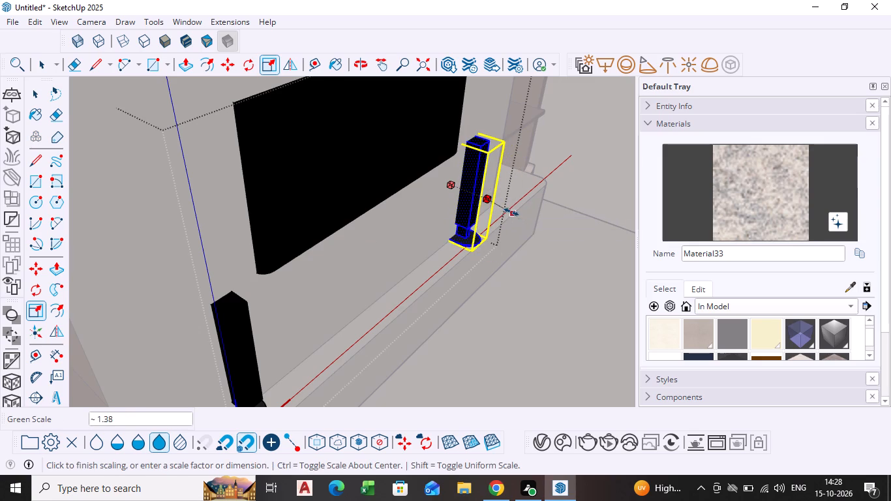
key("space")
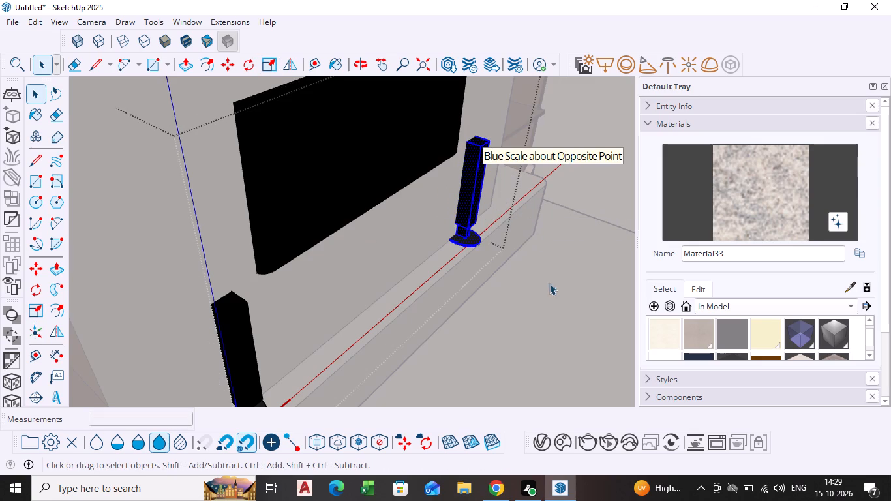
left_click(554, 329)
Move the whole TV and speaker set about 5 3/4" along the green axis, out from the media wall.
scroll(543, 339, "down", 6)
middle_click_drag(513, 349, 369, 214)
scroll(473, 271, "down", 4)
middle_click_drag(588, 307, 519, 315)
scroll(526, 318, "down", 1)
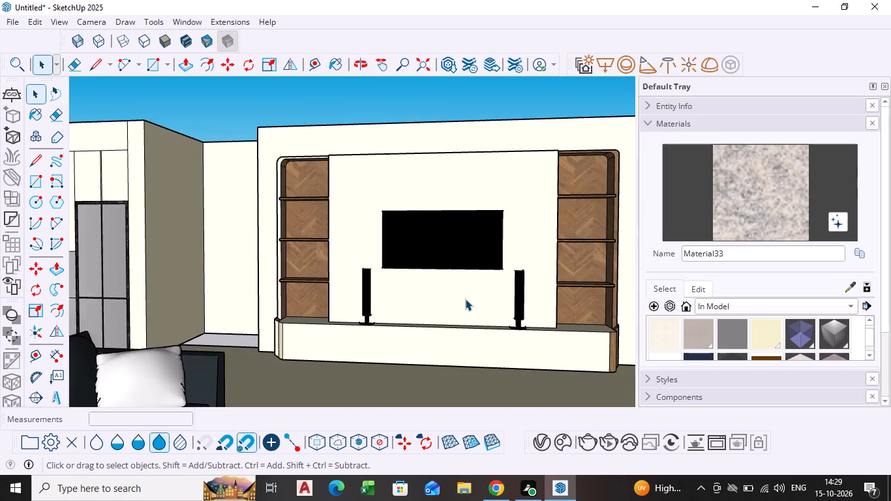
scroll(464, 297, "up", 2)
scroll(424, 243, "down", 2)
left_click(408, 247)
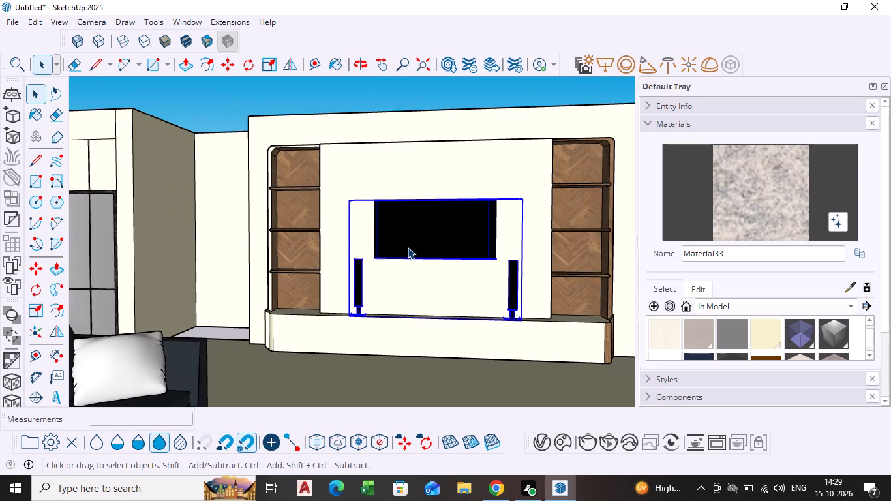
scroll(408, 247, "down", 1)
middle_click_drag(408, 247, 624, 304)
scroll(552, 277, "down", 1)
scroll(476, 222, "up", 5)
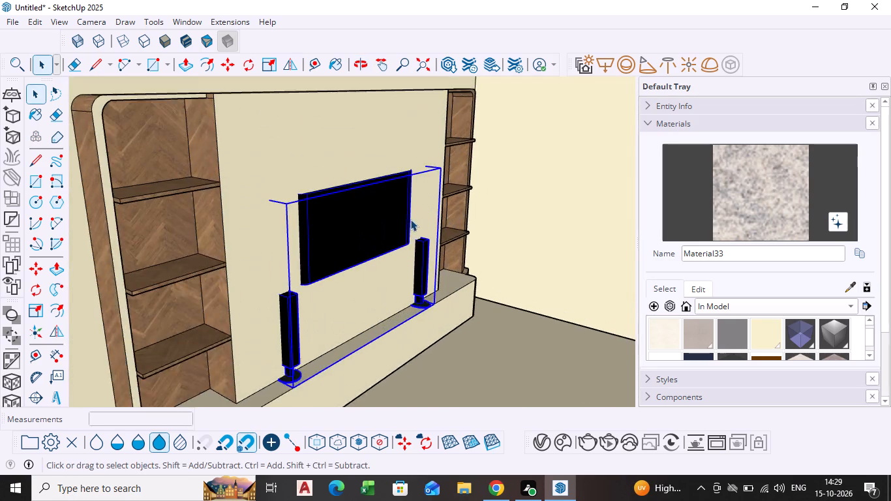
scroll(410, 219, "up", 3)
left_click(316, 219)
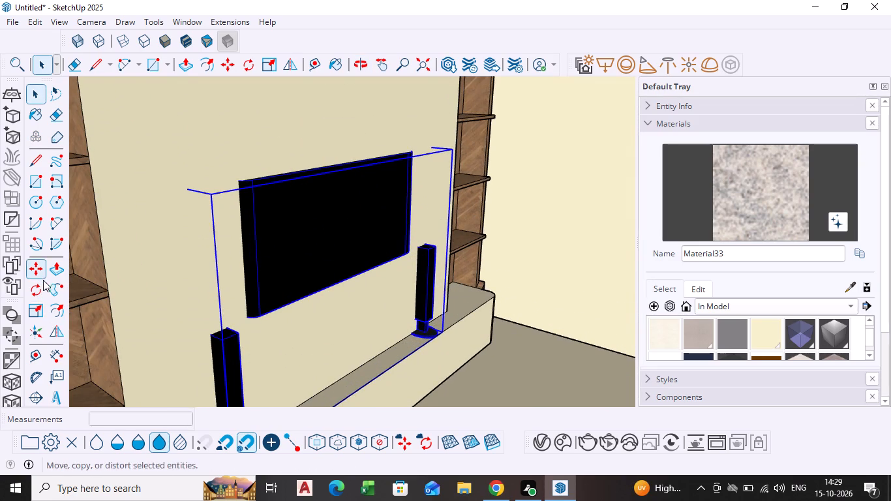
left_click(35, 269)
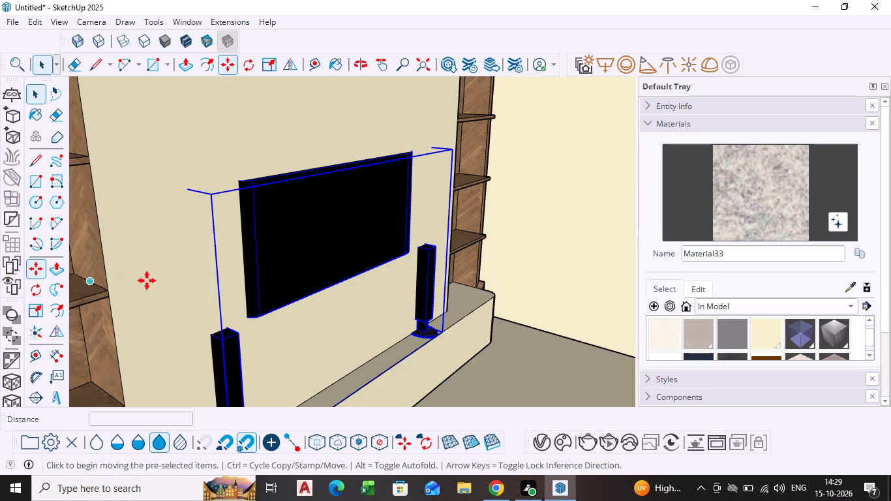
scroll(279, 286, "down", 2)
left_click(247, 202)
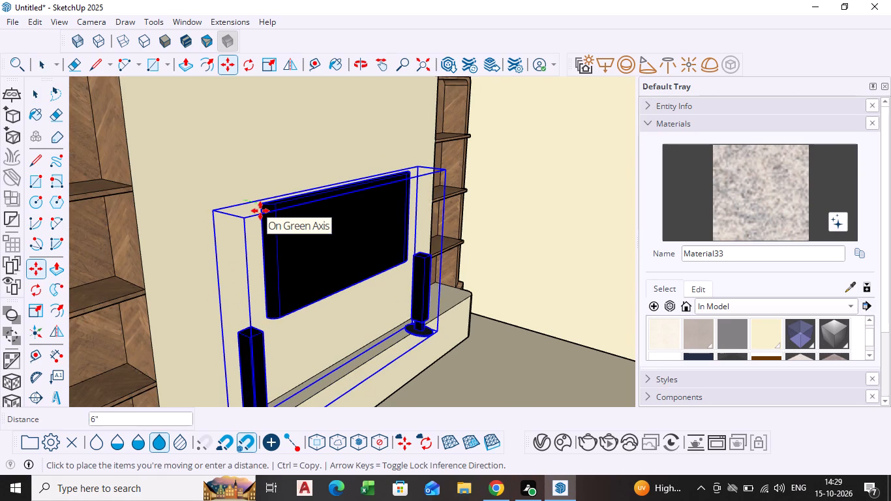
left_click(260, 210)
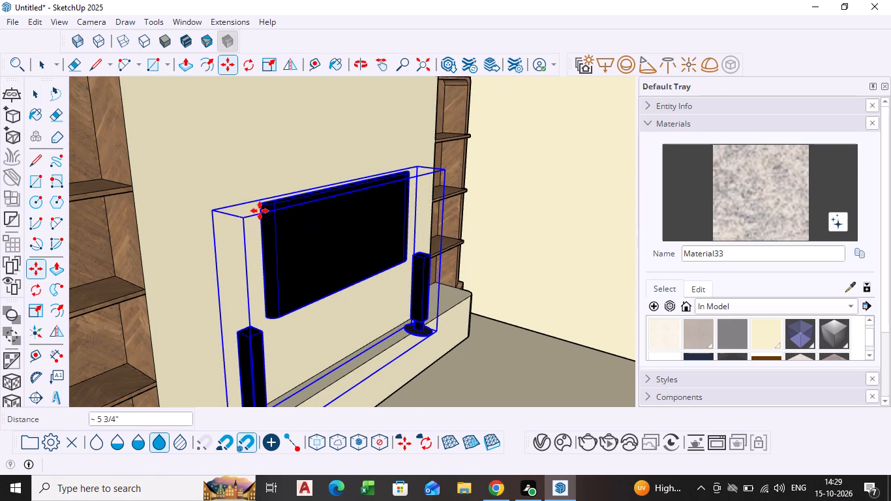
Examine the placed TV and speaker set on the media wall from the front and close up at the plinth.
key("b")
key("space")
left_click(569, 330)
scroll(479, 331, "down", 3)
middle_click_drag(470, 335, 337, 267)
scroll(337, 280, "down", 4)
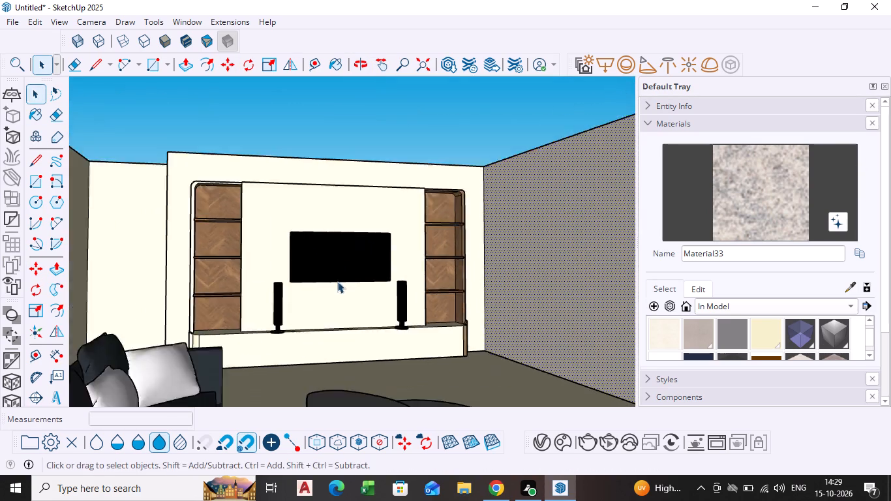
key("space")
middle_click_drag(320, 341, 421, 391)
scroll(320, 341, "down", 1)
scroll(339, 350, "up", 9)
middle_click_drag(280, 356, 313, 390)
scroll(313, 339, "up", 2)
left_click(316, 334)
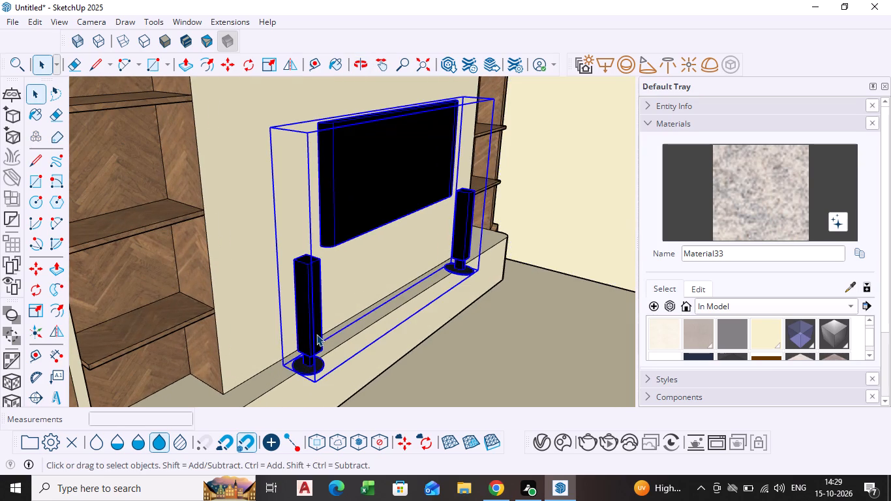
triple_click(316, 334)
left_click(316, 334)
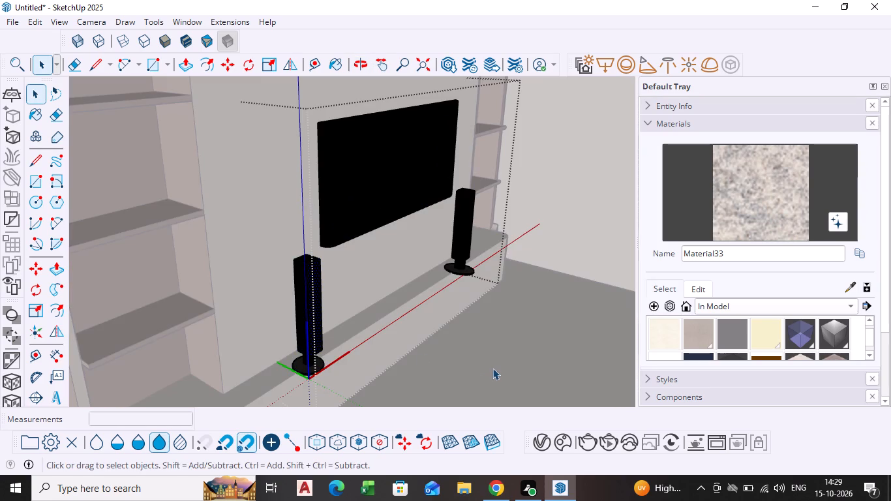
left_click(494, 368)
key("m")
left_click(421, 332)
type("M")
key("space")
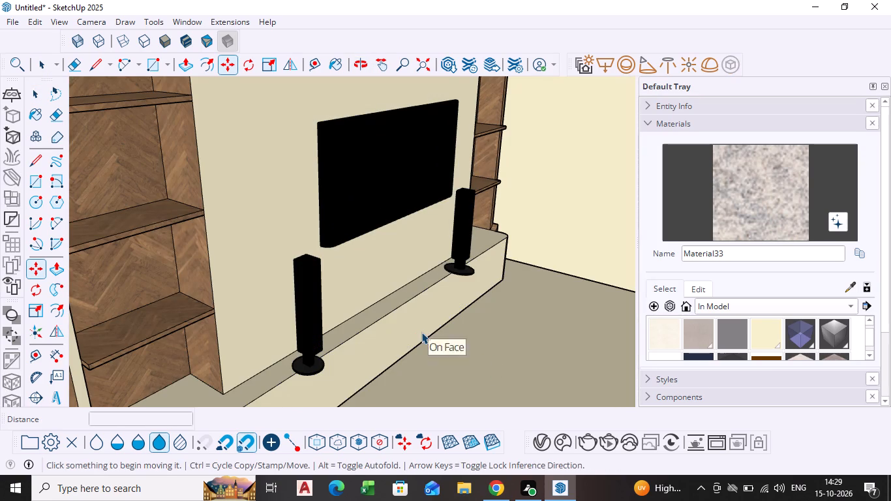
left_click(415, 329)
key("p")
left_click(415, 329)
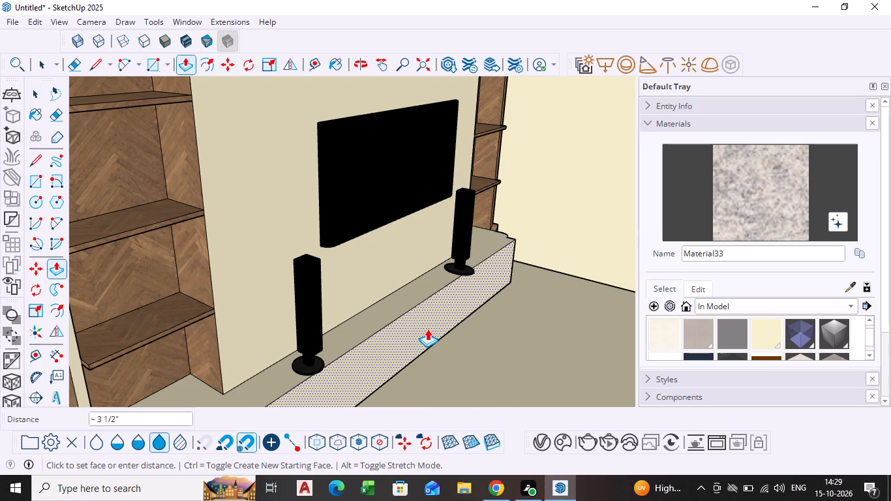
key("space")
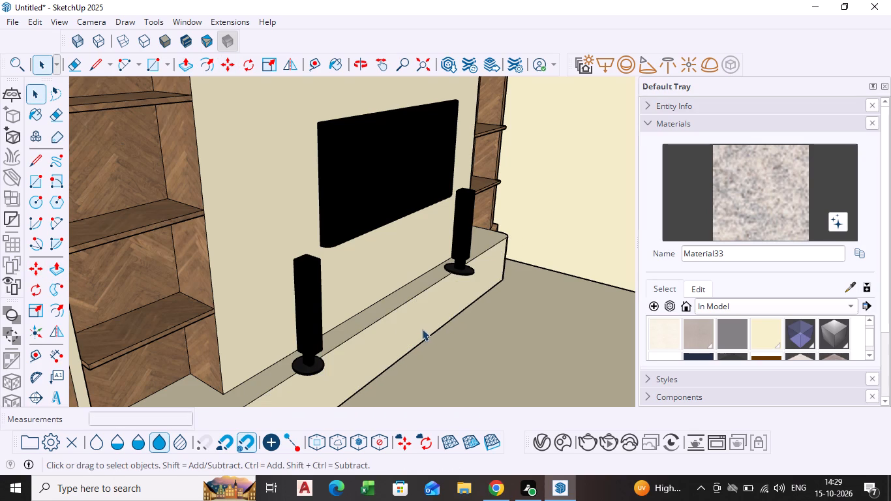
Inside the TV component, scale the kitchen-side speaker with its stand to about 0.72 in green and 1.00 in blue.
triple_click(306, 342)
left_click(306, 341)
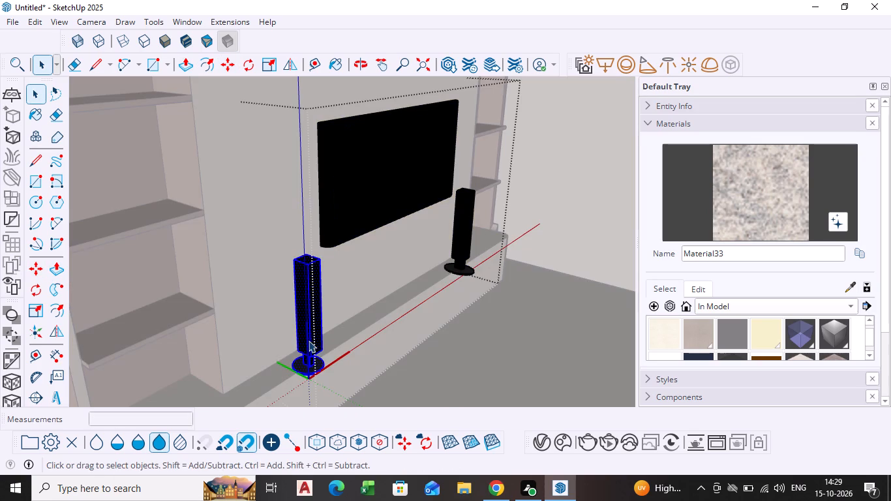
left_click(35, 309)
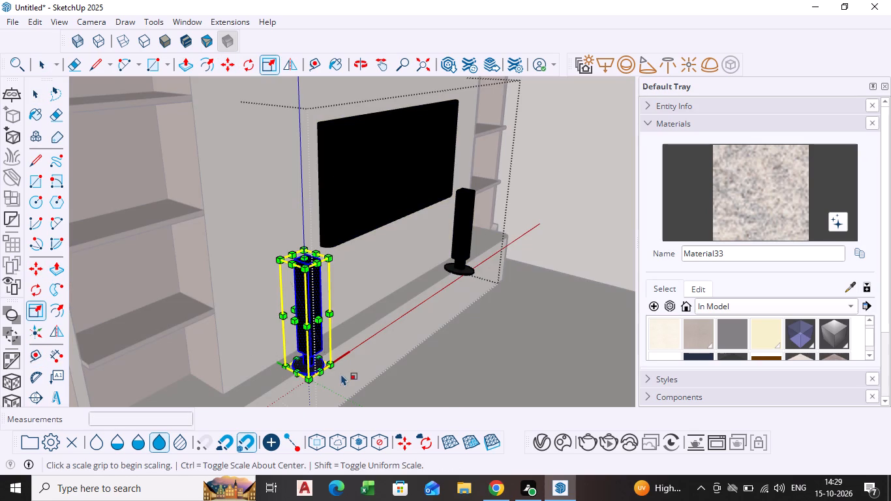
scroll(341, 374, "up", 3)
left_click(312, 371)
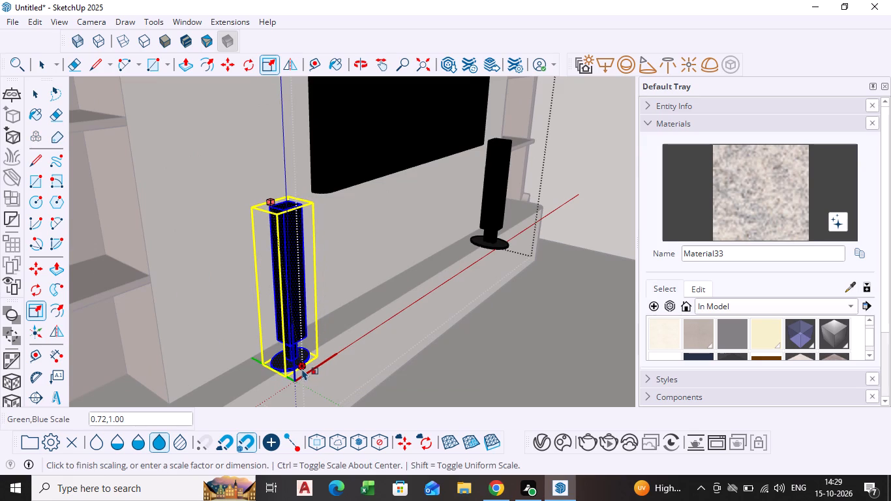
left_click(302, 369)
key("space")
left_click(515, 298)
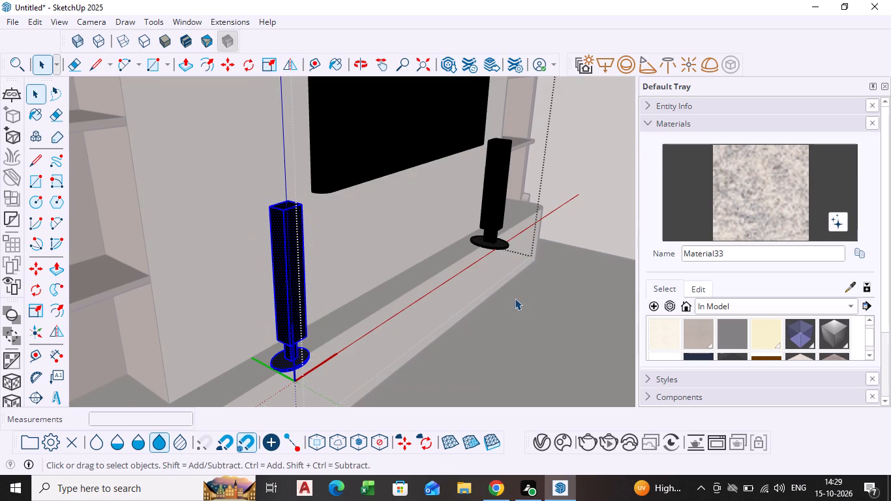
Inside the TV component, scale the other speaker with its stand to 0.76 in green and 1.00 in blue, and close the component.
triple_click(491, 204)
left_click(494, 206)
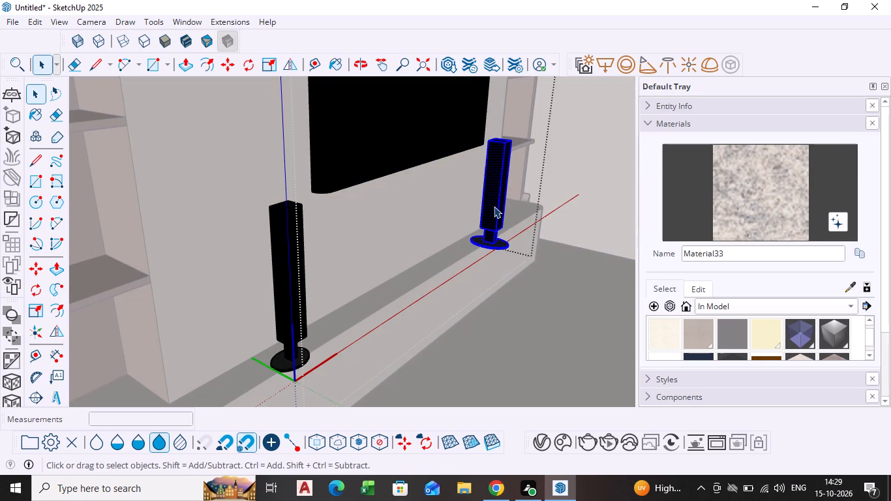
left_click(35, 312)
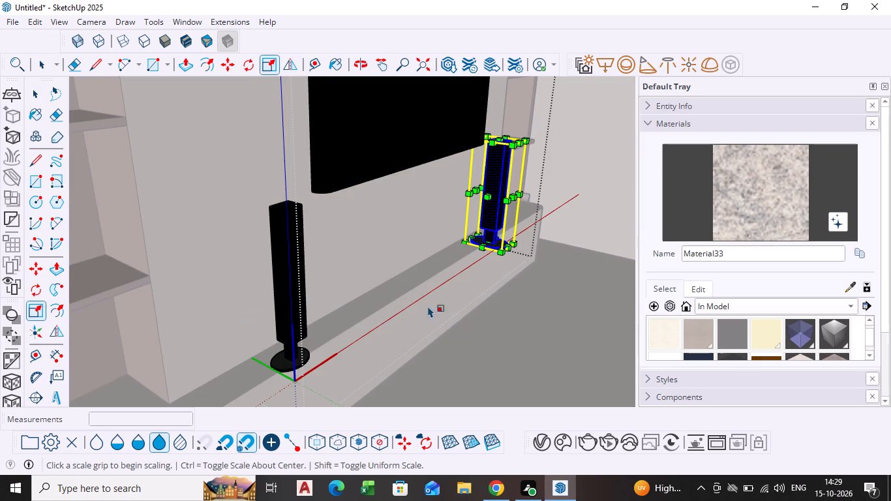
scroll(505, 264, "up", 9)
left_click(513, 223)
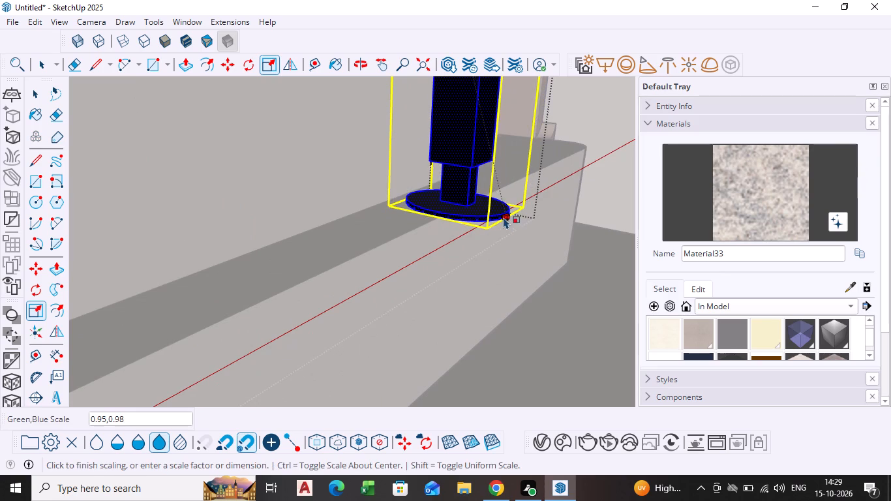
left_click(485, 208)
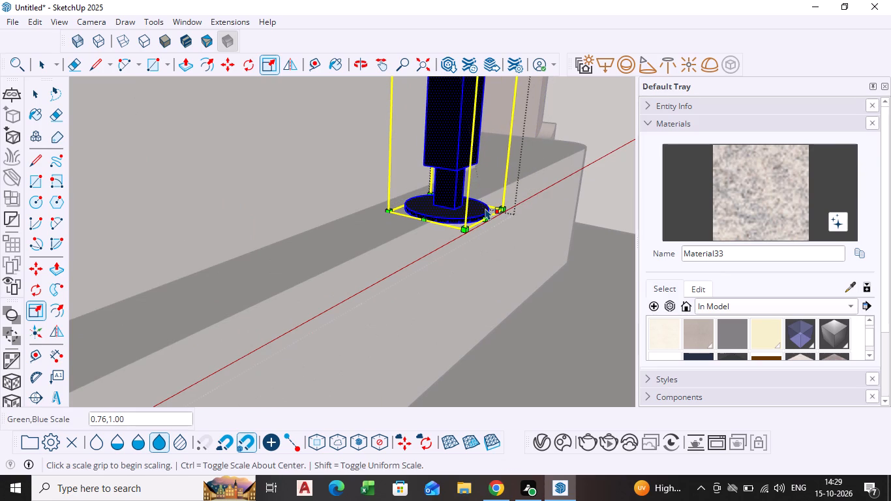
key("space")
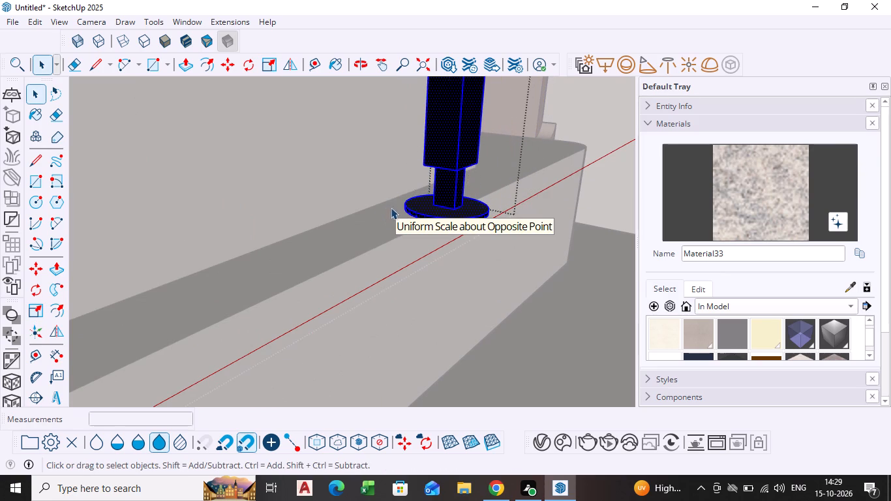
left_click(411, 202)
left_click(537, 324)
Review the resized speakers on the media wall and the whole furnished kitchen and living layout from several angles.
scroll(526, 311, "down", 12)
middle_click_drag(480, 315, 261, 251)
scroll(280, 254, "down", 9)
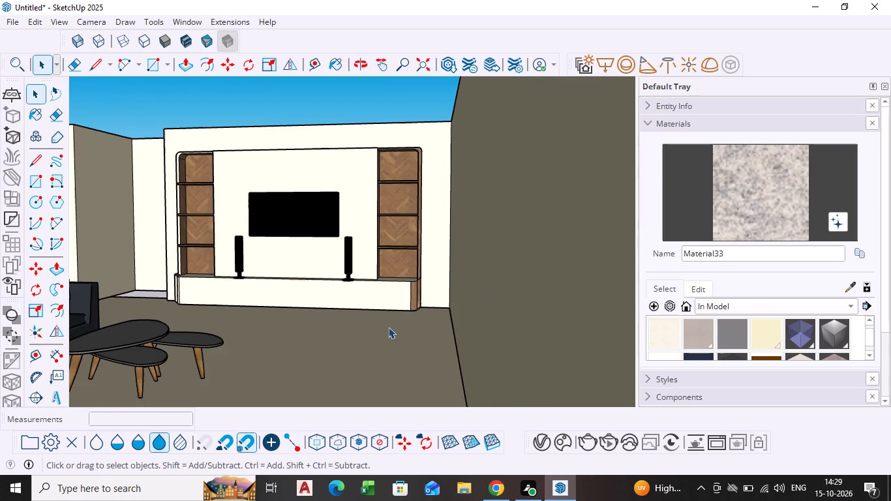
key("space")
scroll(340, 312, "down", 8)
middle_click_drag(310, 307, 422, 290)
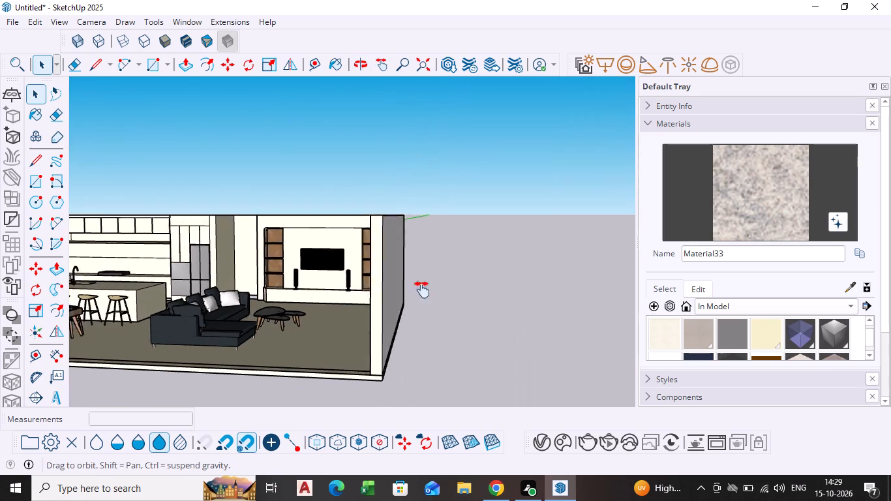
middle_click_drag(422, 290, 556, 284)
scroll(378, 288, "up", 4)
scroll(462, 289, "down", 5)
middle_click_drag(487, 288, 429, 273, "shift")
scroll(434, 276, "down", 1)
middle_click_drag(434, 276, 440, 381)
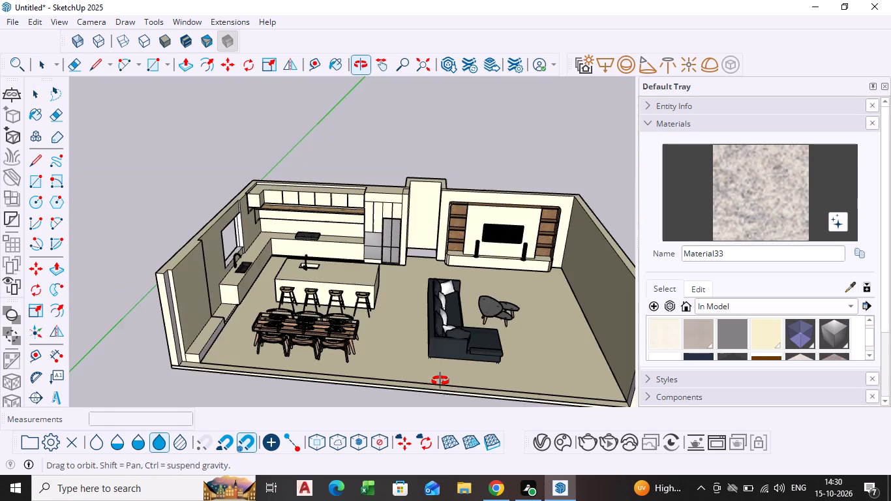
middle_click_drag(440, 381, 449, 389)
scroll(408, 347, "up", 1)
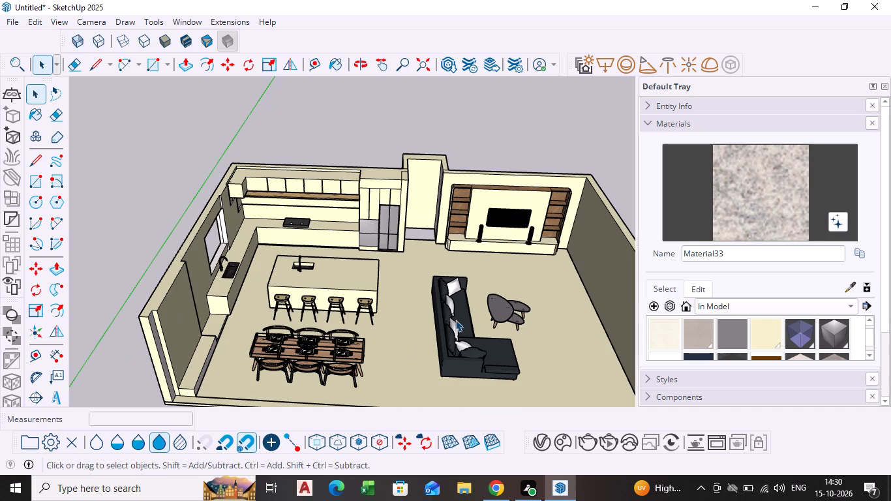
middle_click_drag(458, 313, 401, 279, "shift")
middle_click_drag(375, 324, 431, 346)
middle_click_drag(419, 348, 402, 352)
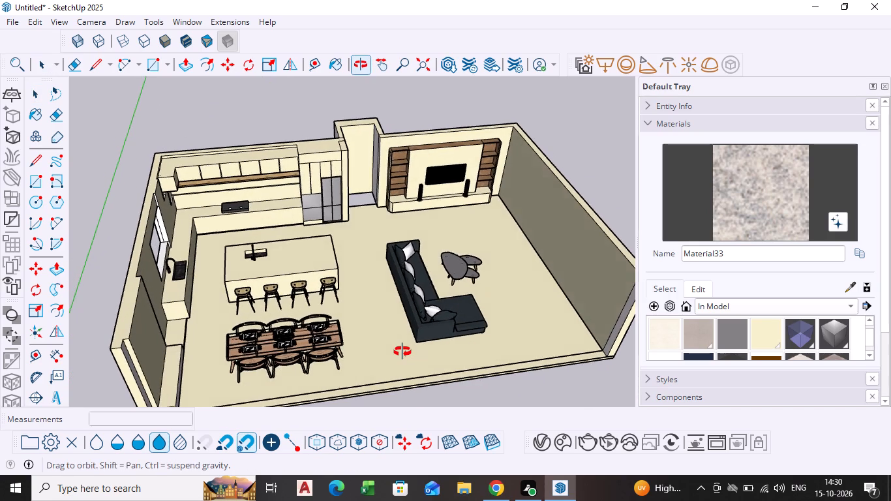
middle_click_drag(402, 352, 378, 356)
scroll(395, 353, "down", 1)
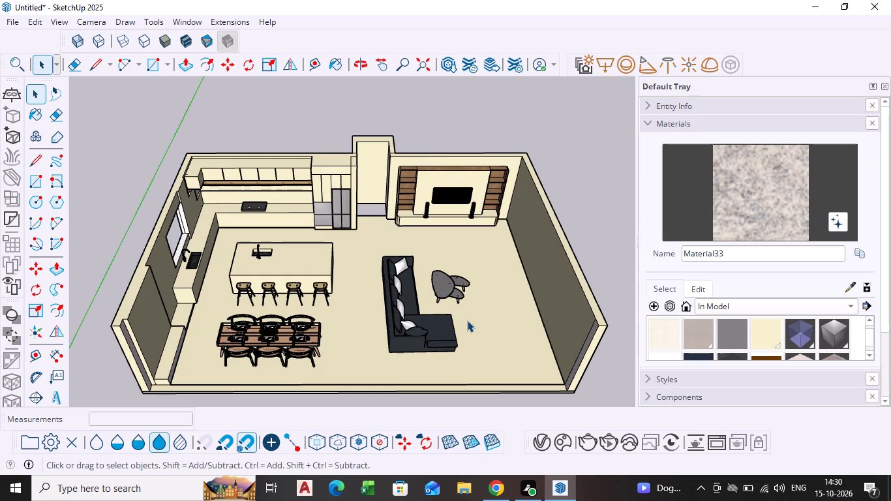
Search 3D Warehouse for WINDOW models.
left_click(96, 23)
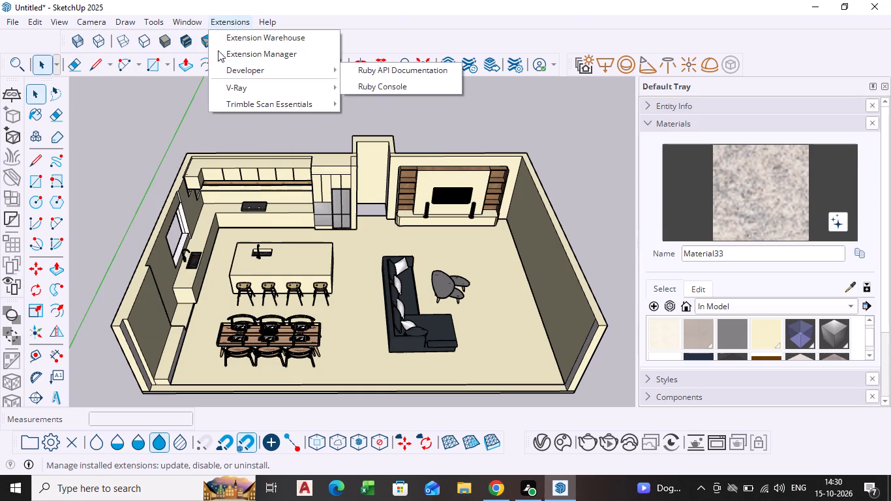
left_click(194, 23)
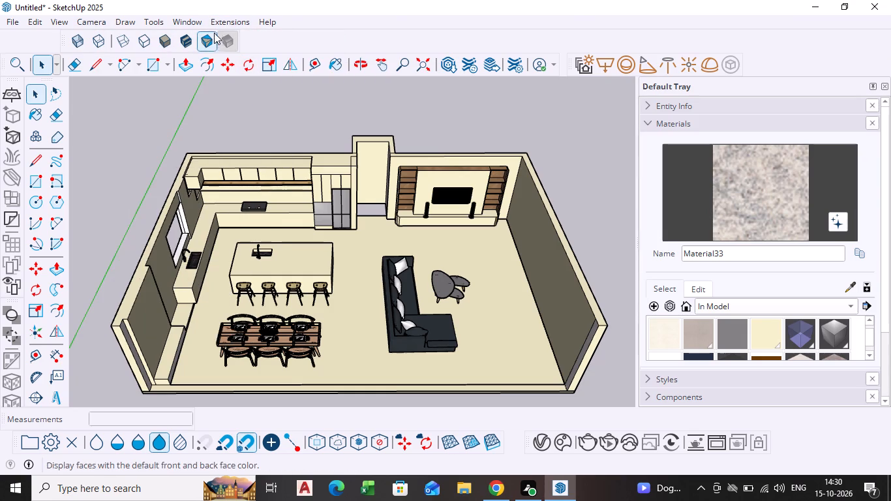
left_click(199, 24)
left_click(247, 125)
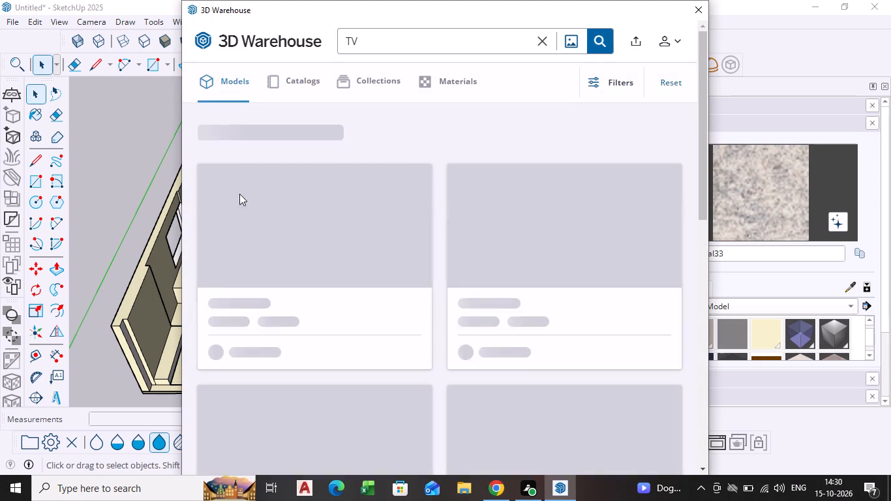
left_click(545, 42)
key("w")
key("i")
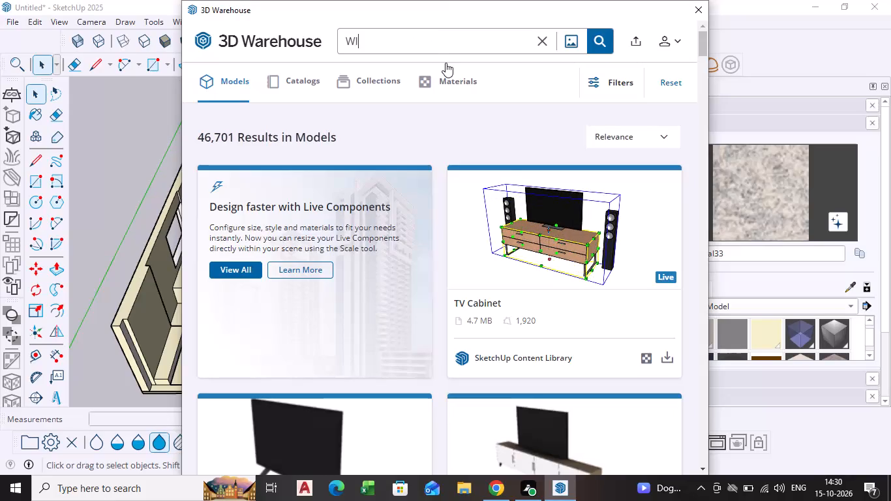
type("ND")
key("o")
key("w")
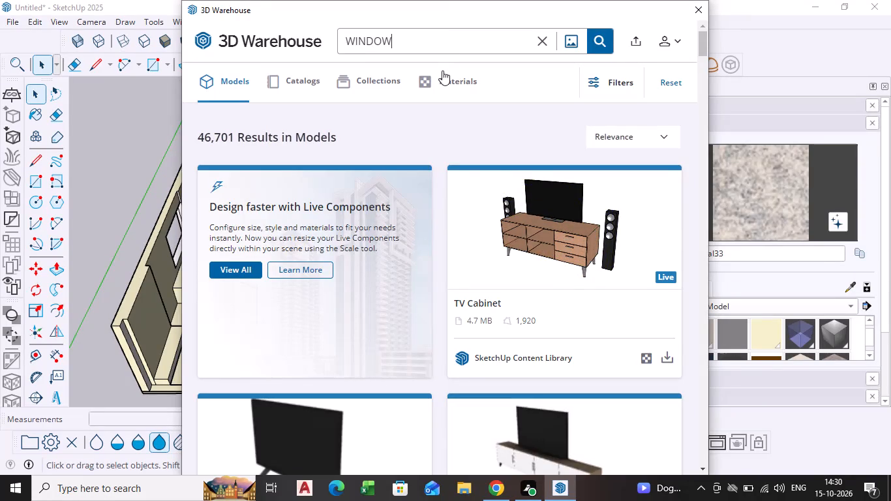
key("Return")
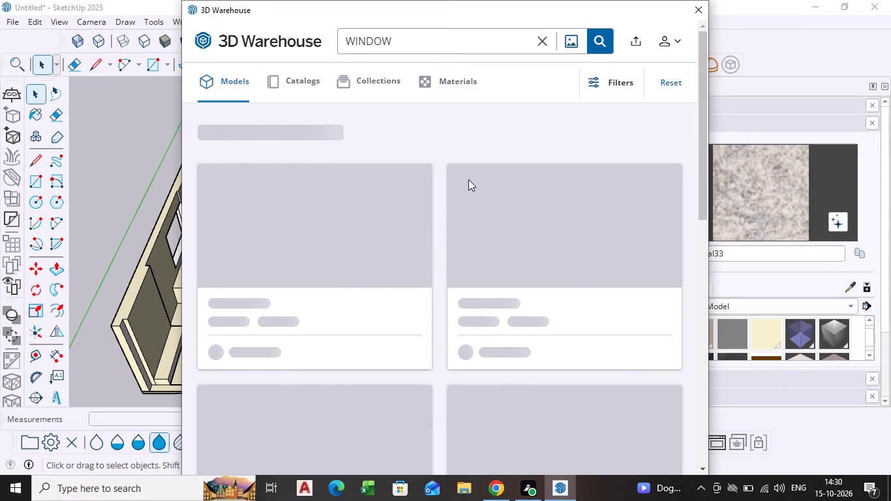
Find the two-pane dark-framed WINDOW model (209 KB) in the search results and load it directly into the model.
scroll(491, 286, "down", 4)
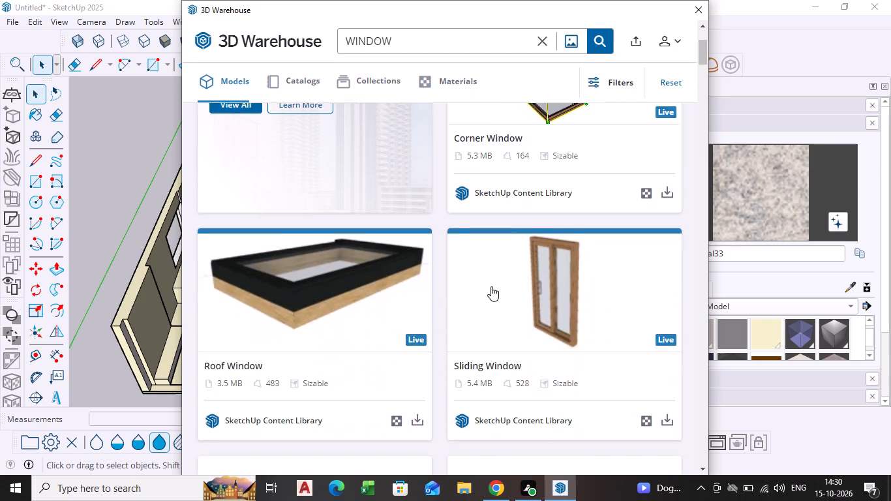
scroll(491, 286, "down", 12)
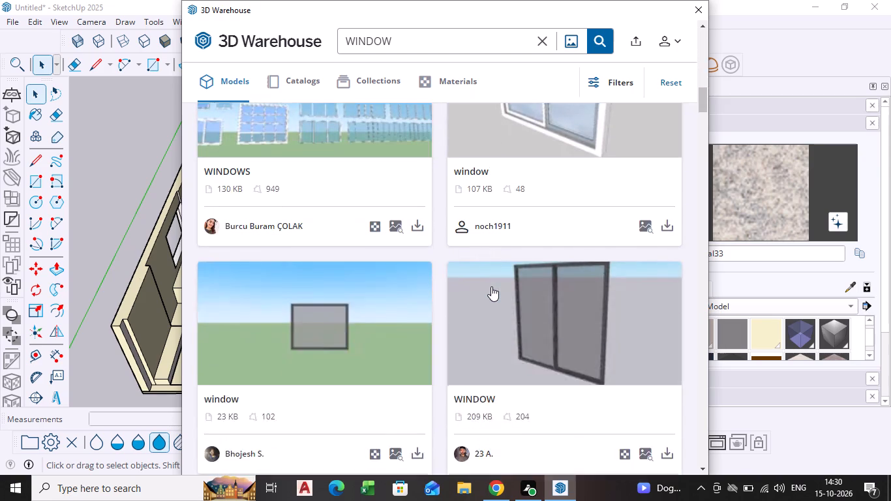
scroll(491, 286, "down", 4)
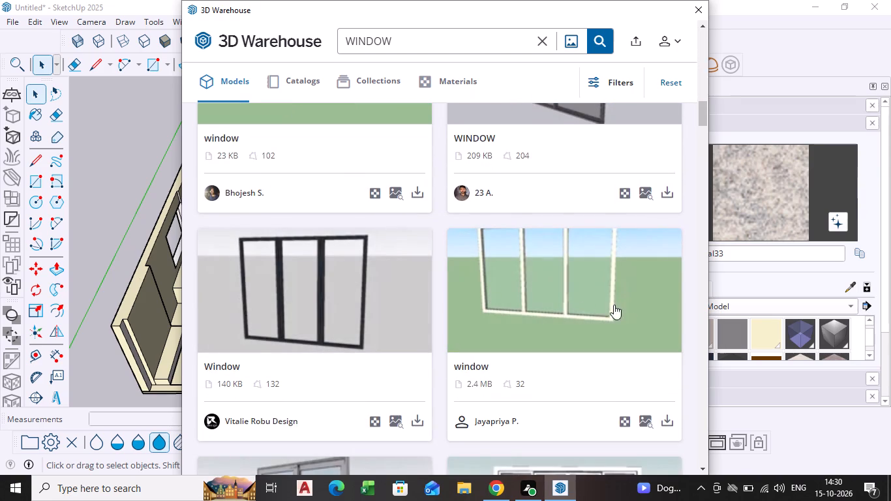
scroll(611, 296, "up", 3)
left_click(665, 388)
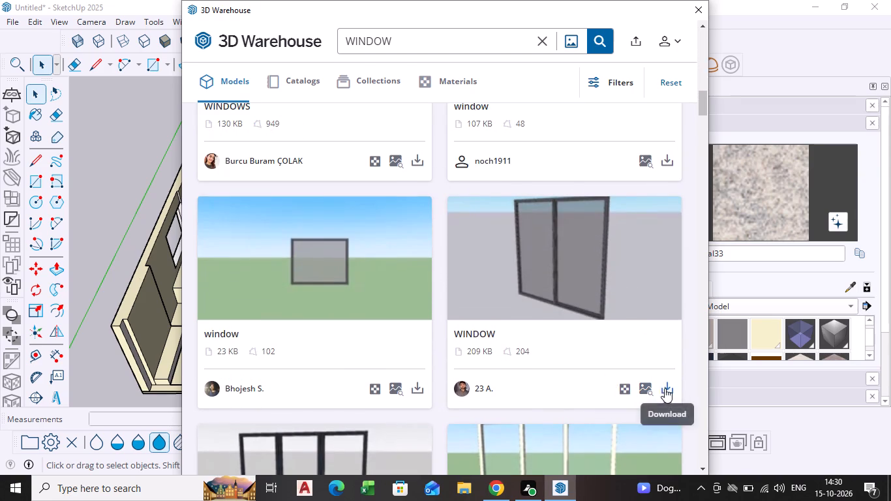
left_click(391, 262)
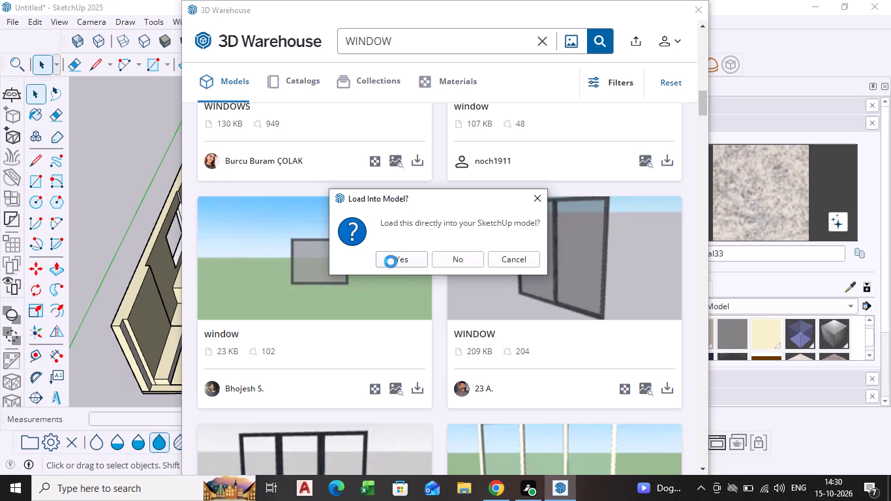
Place the loaded window component by the wall opening above the side-counter sink in the kitchen.
scroll(416, 269, "down", 3)
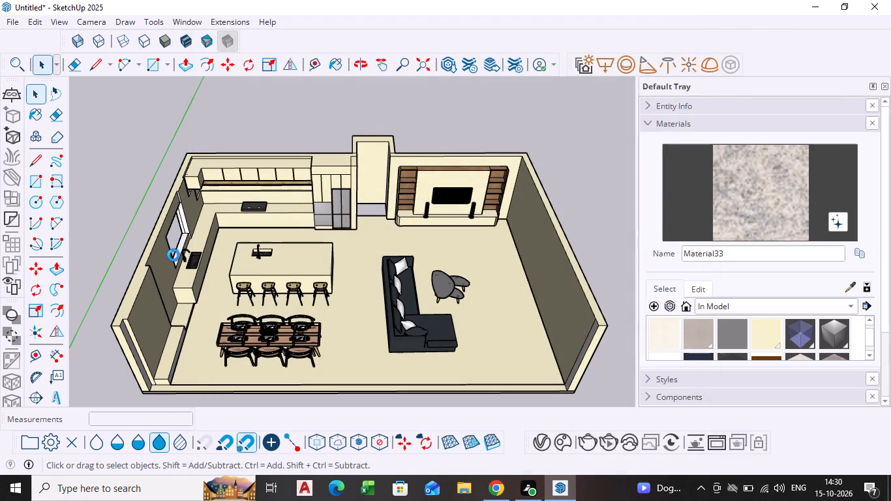
scroll(182, 252, "up", 1)
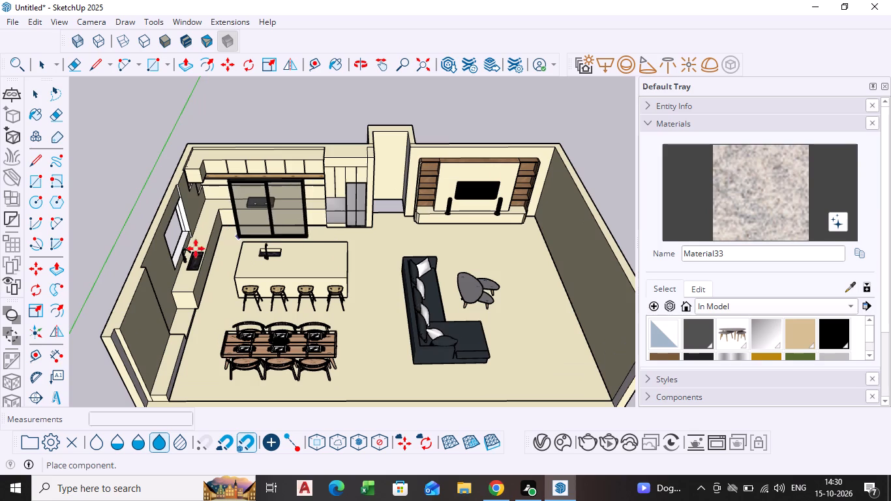
scroll(184, 261, "up", 13)
scroll(180, 257, "up", 8)
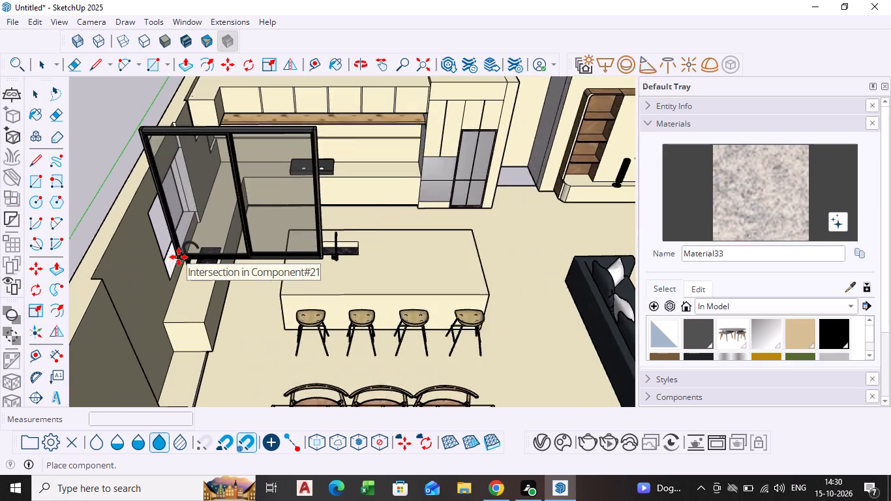
scroll(179, 257, "up", 3)
left_click(168, 258)
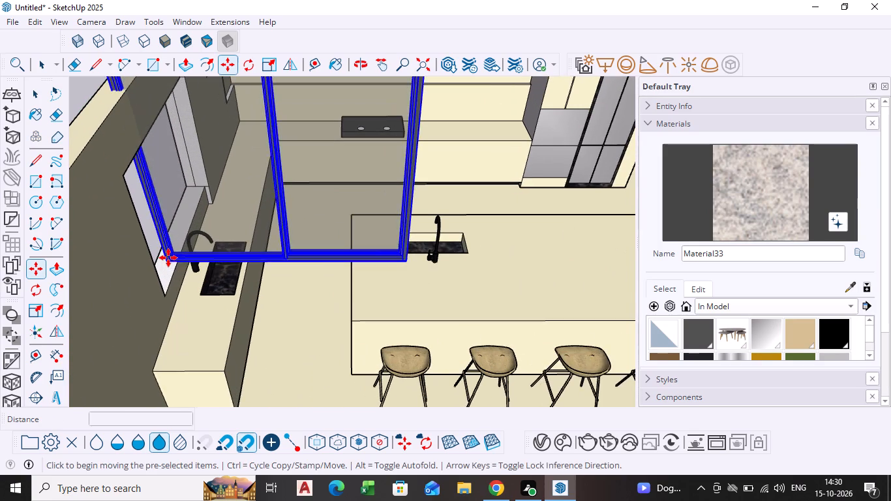
Rotate the window 90 degrees about the vertical axis at its lower corner to make it parallel to the side wall.
left_click(38, 297)
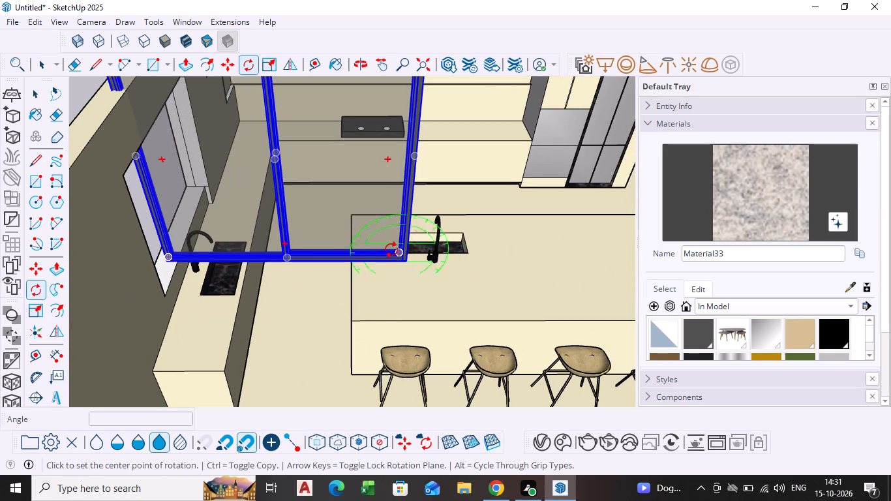
left_click(407, 260)
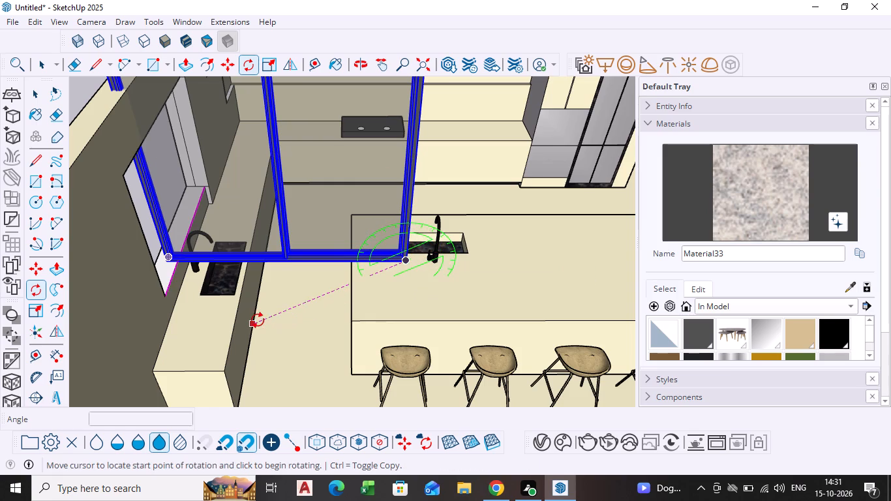
left_click(258, 320)
key("Escape")
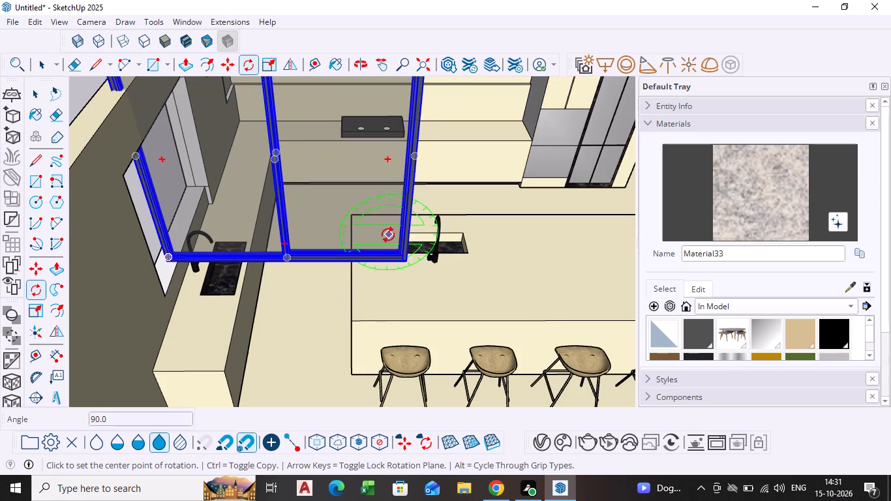
left_click(402, 266)
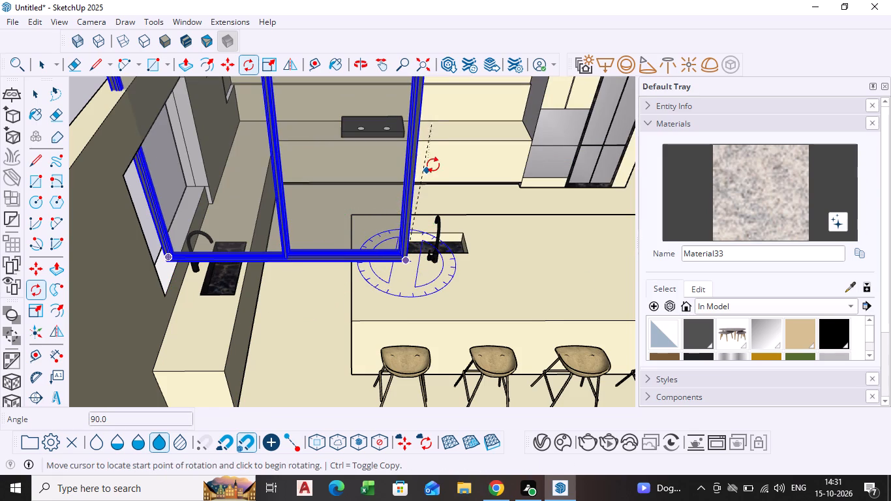
left_click(410, 142)
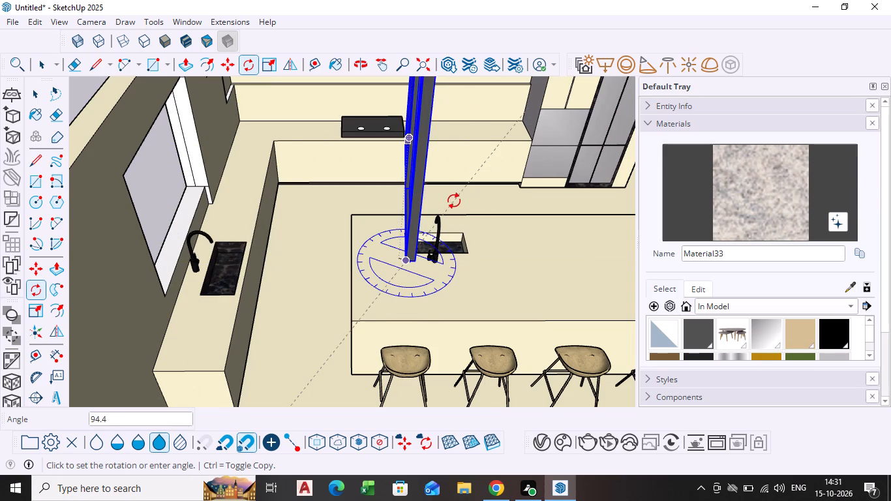
type("90")
key("Return")
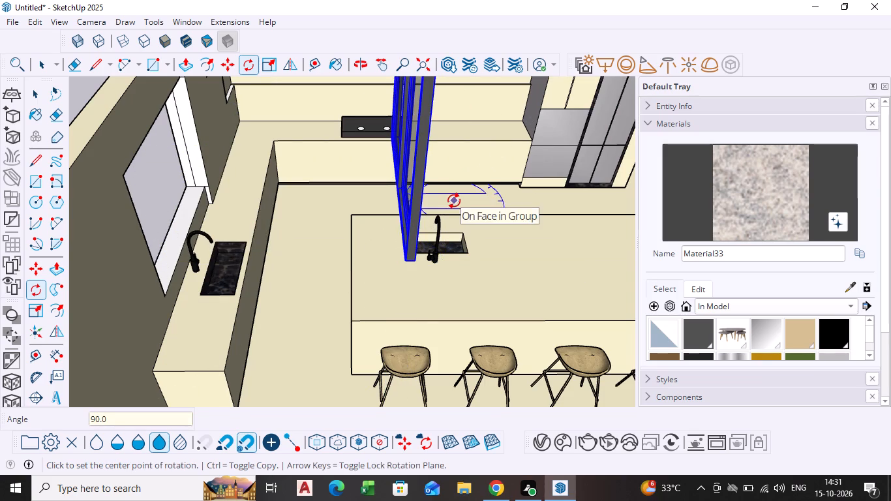
key("space")
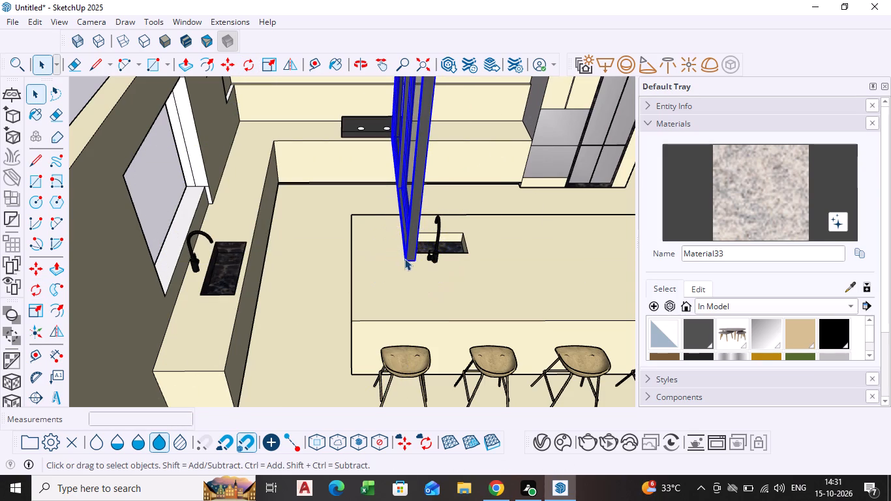
Copy the rotated window from its lower corner to the wall opening above the side-counter sink.
key("m")
left_click(406, 258)
scroll(204, 267, "up", 11)
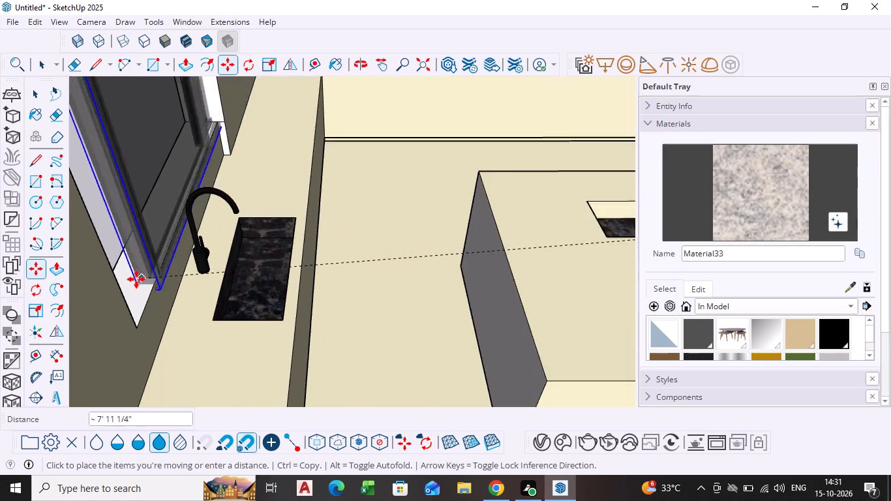
scroll(136, 279, "up", 3)
middle_click_drag(135, 279, 183, 282, "ctrl")
middle_click_drag(171, 292, 79, 308)
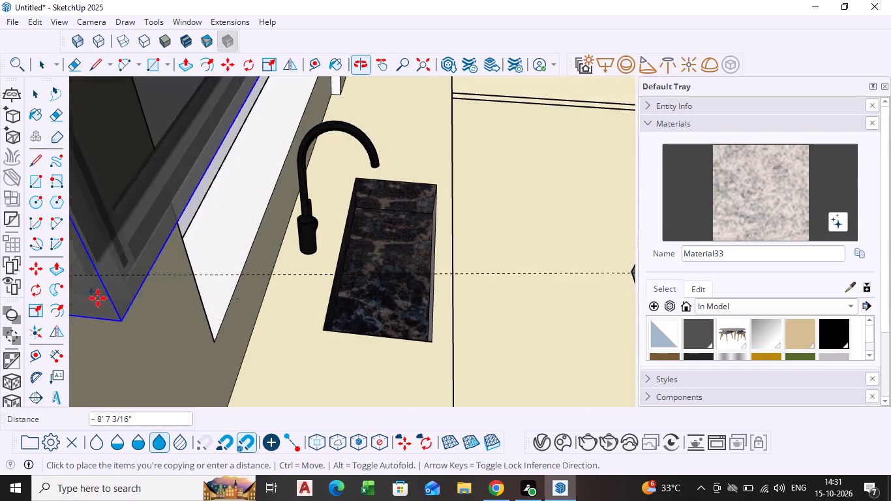
scroll(234, 266, "up", 10)
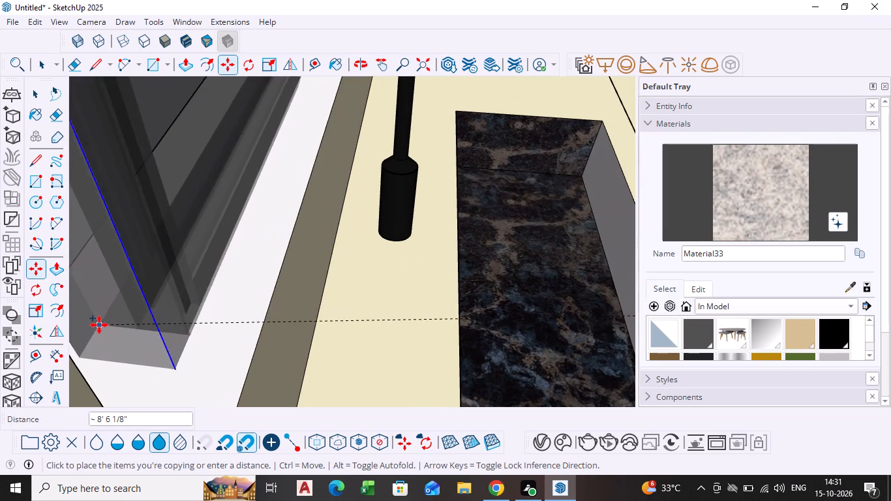
scroll(99, 325, "down", 3)
left_click(111, 303)
Move the window copy by its lower corner onto the bottom corner of the wall opening.
left_click(166, 333)
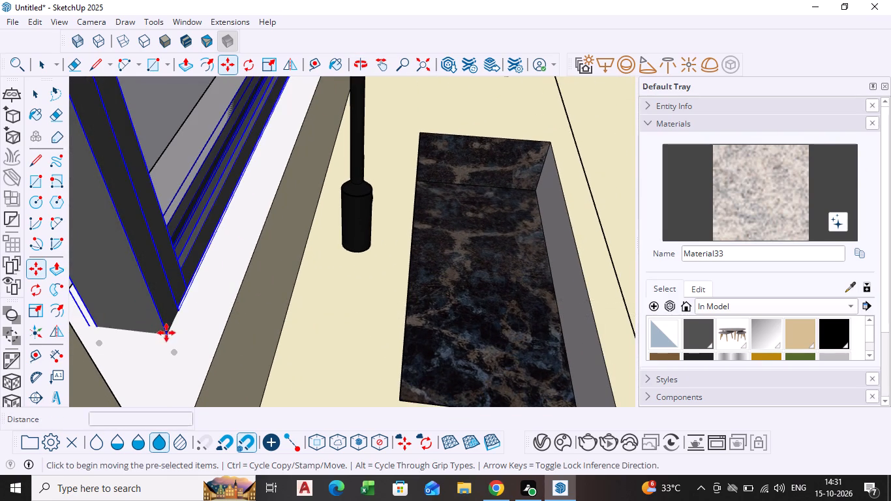
scroll(133, 342, "down", 7)
middle_click_drag(132, 348, 125, 310)
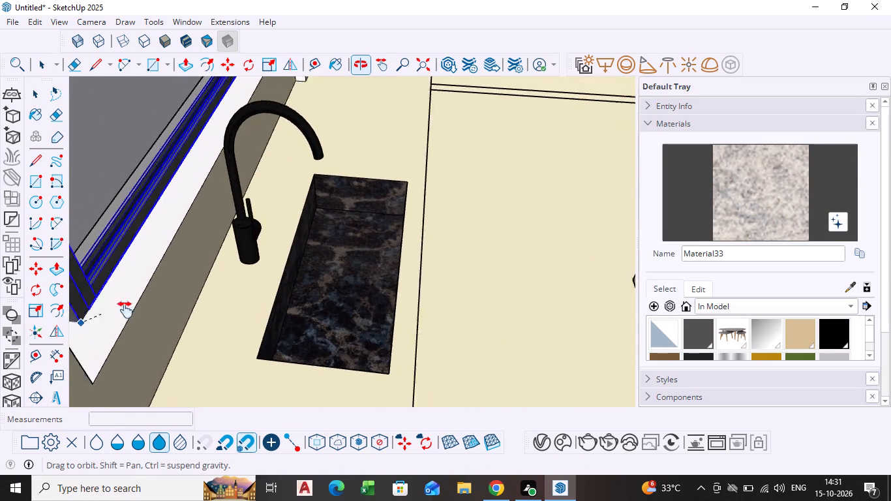
middle_click_drag(125, 310, 185, 273)
scroll(185, 273, "up", 1, "shift")
middle_click_drag(186, 286, 62, 305)
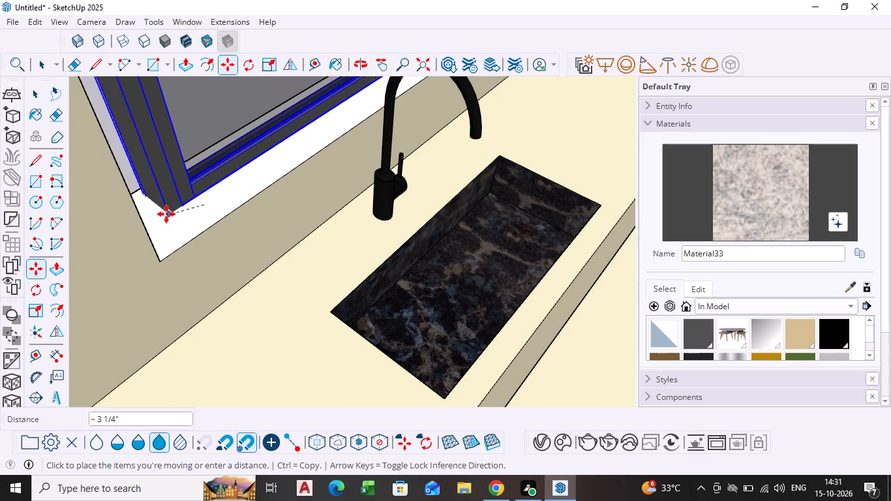
middle_click_drag(138, 239, 0, 268)
scroll(203, 166, "up", 2)
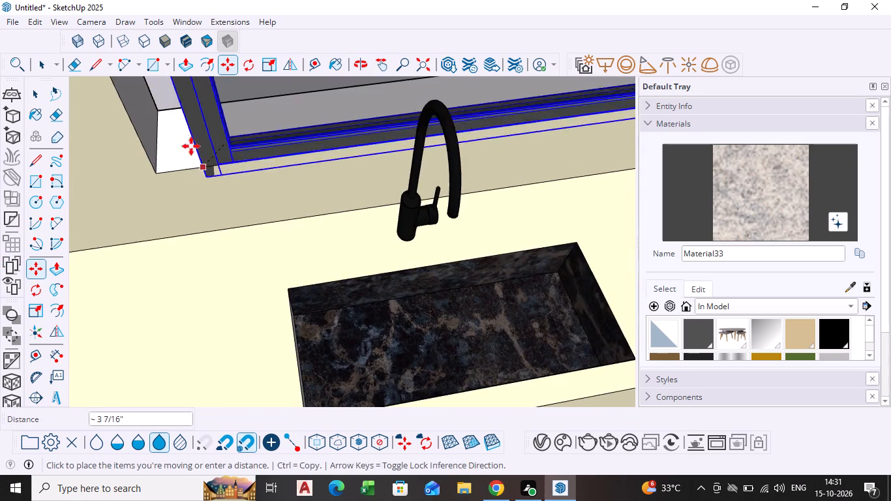
scroll(191, 146, "up", 1)
left_click(141, 149)
Scale the window copy's height from its top to about 0.58 in blue, matching the top of the wall opening.
scroll(156, 198, "down", 3)
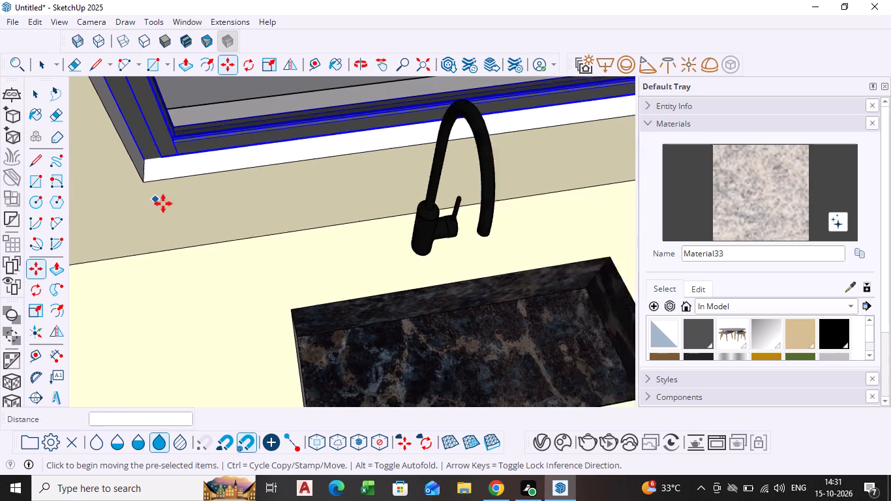
scroll(163, 204, "down", 17)
middle_click_drag(311, 192, 293, 230)
scroll(298, 217, "down", 1, "shift")
scroll(254, 183, "down", 4)
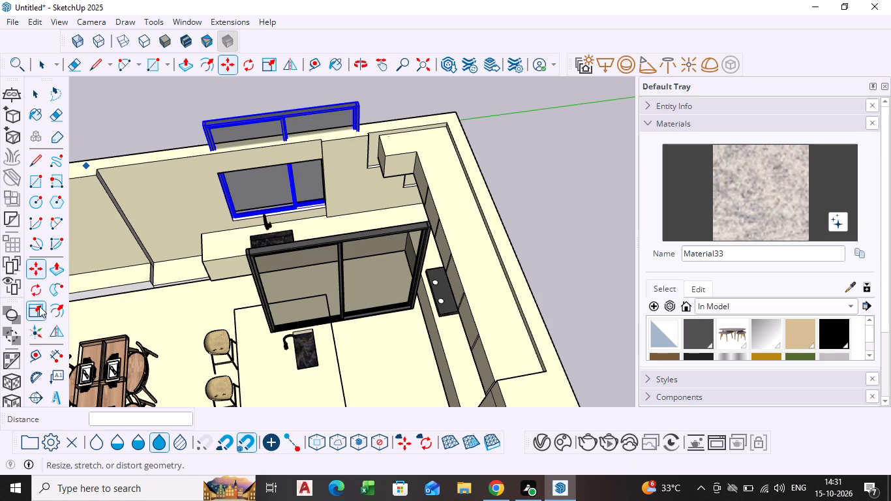
left_click(39, 306)
middle_click_drag(274, 112, 265, 172)
scroll(280, 114, "up", 3)
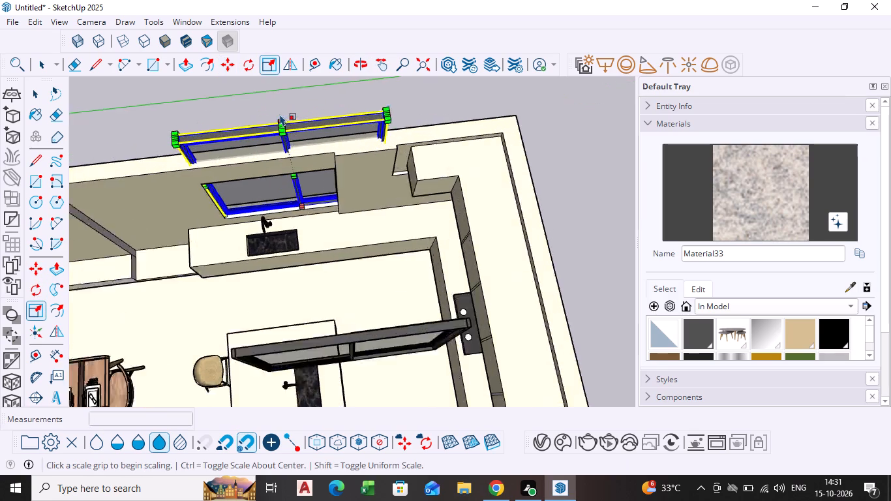
scroll(280, 114, "up", 6)
left_click(286, 131)
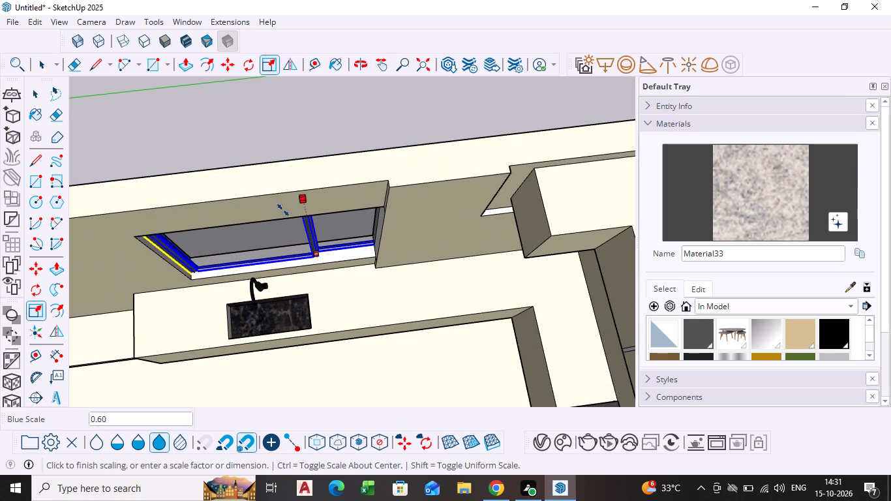
middle_click_drag(282, 213, 314, 77)
scroll(340, 15, "down", 1)
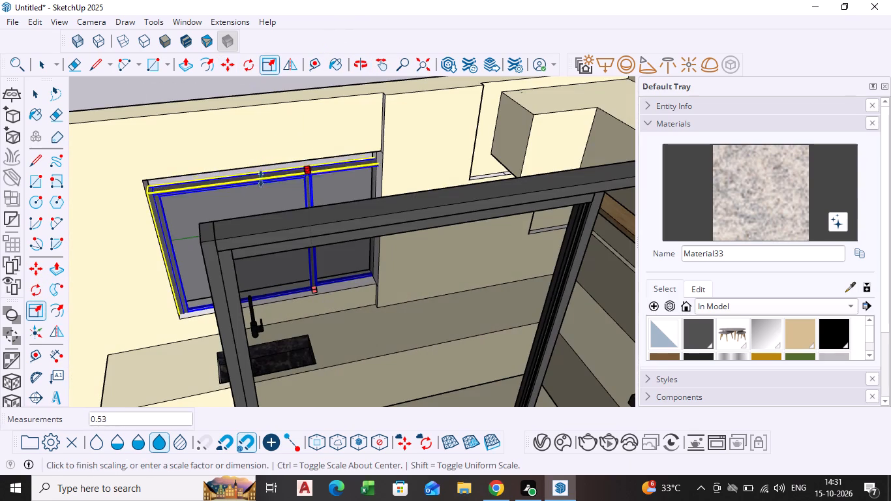
left_click(250, 165)
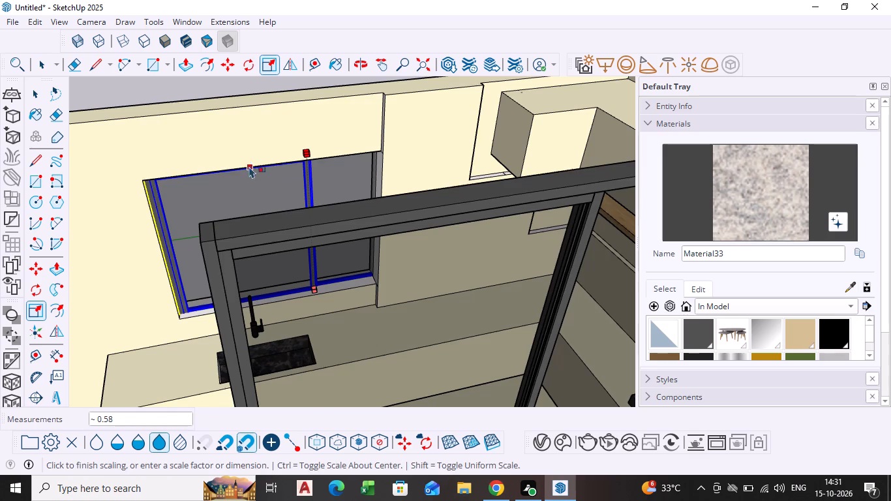
Delete the original full-height window standing over the kitchen island.
scroll(257, 188, "down", 7)
middle_click_drag(266, 190, 234, 142, "shift")
middle_click_drag(235, 267, 382, 264)
key("space")
left_click(322, 255)
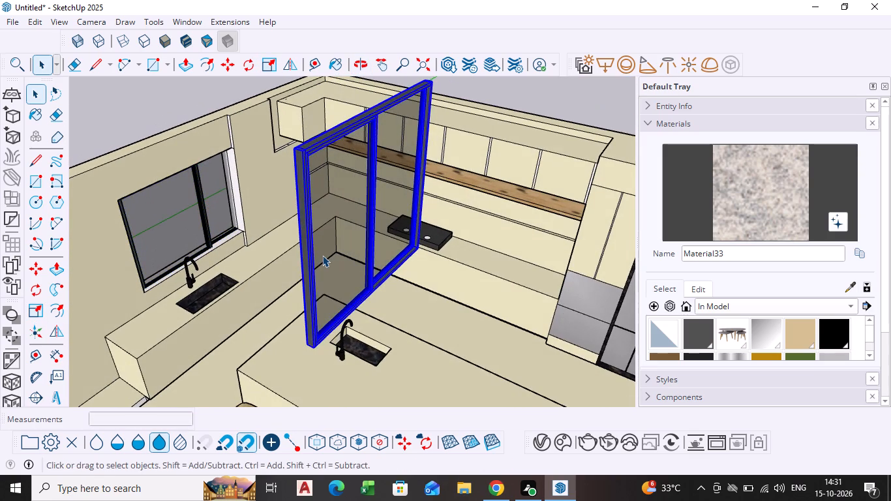
key("Delete")
Move the fitted-height window out of the wall opening into the room, over the side counter.
left_click(178, 216)
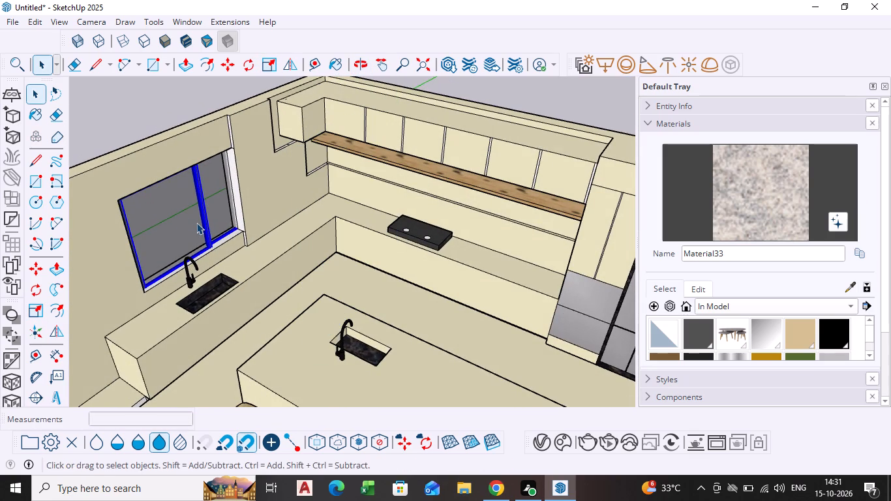
key("m")
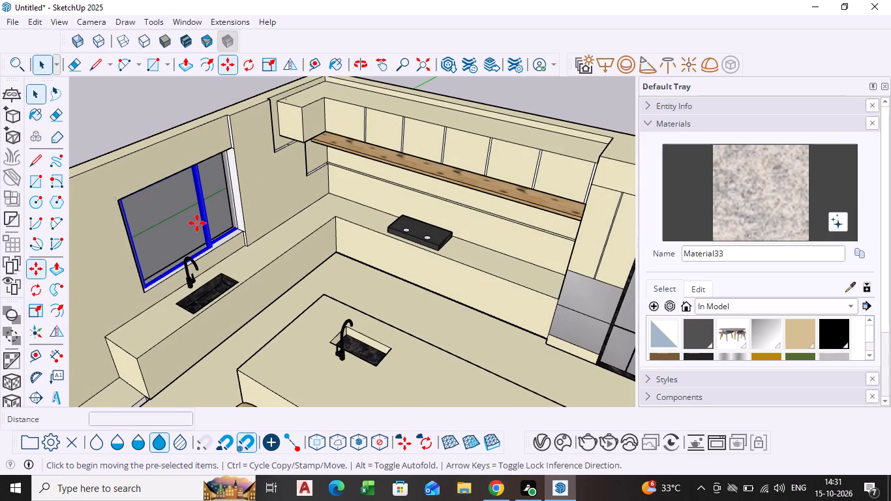
left_click(151, 222)
left_click(180, 245)
Scale the window's width along red from its side nearest the cooktop wall.
middle_click_drag(254, 221, 254, 220)
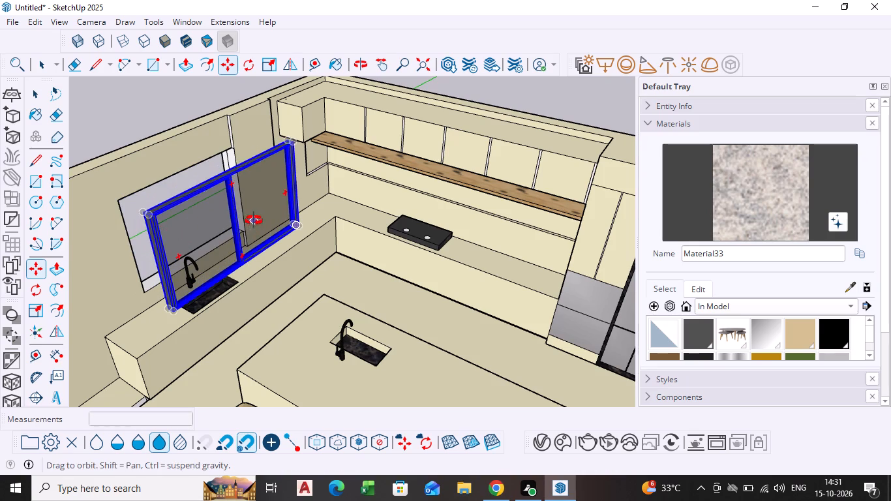
middle_click_drag(254, 220, 160, 243)
left_click(43, 307)
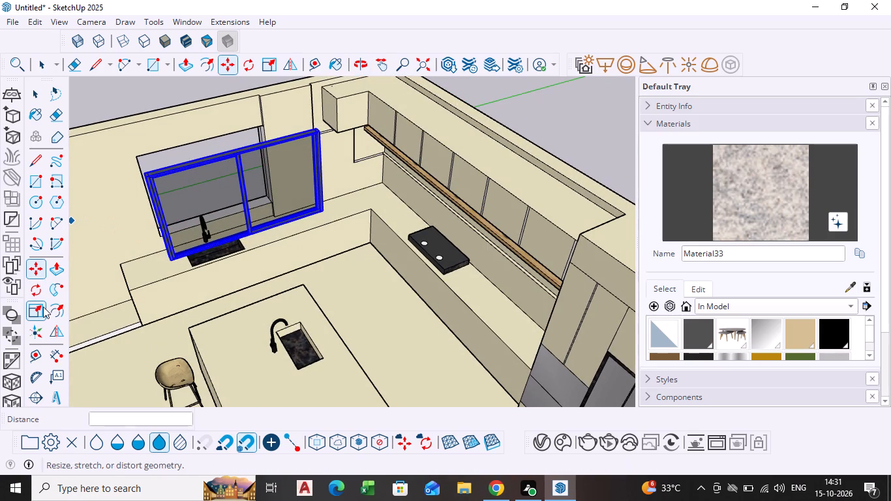
scroll(350, 187, "up", 3)
middle_click_drag(341, 183, 239, 211)
scroll(346, 160, "up", 10)
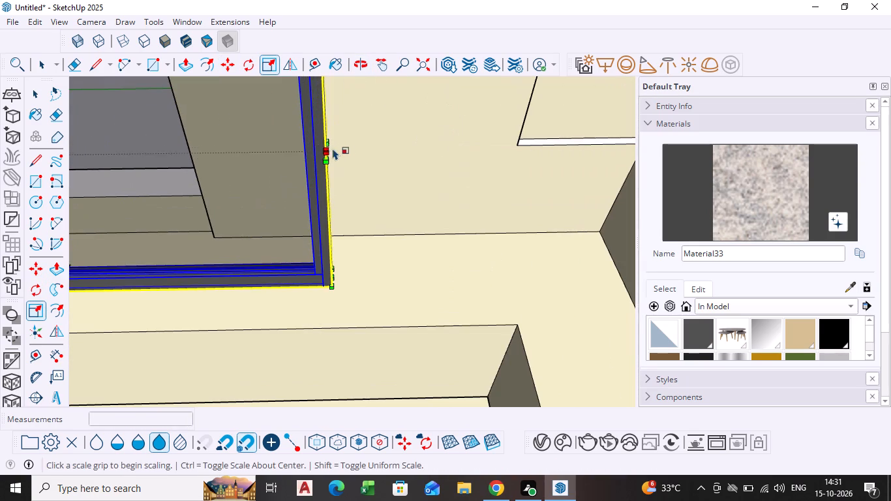
left_click_drag(330, 147, 324, 146)
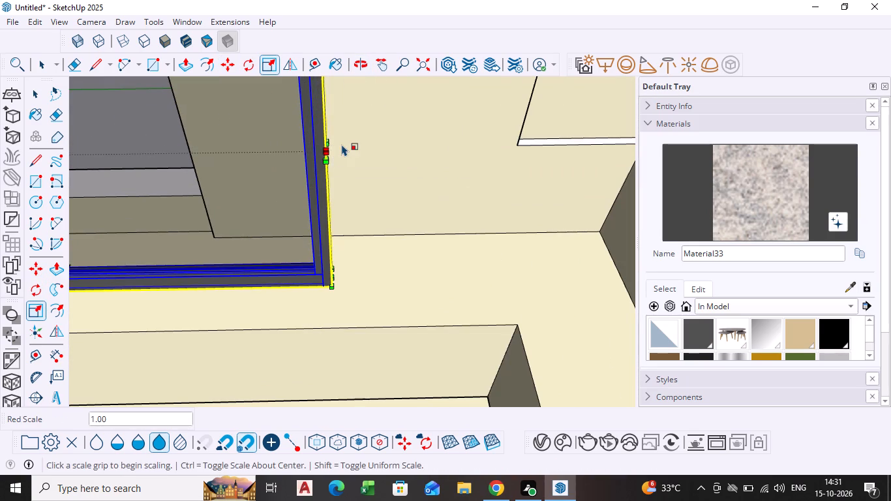
scroll(344, 144, "up", 5)
left_click(312, 160)
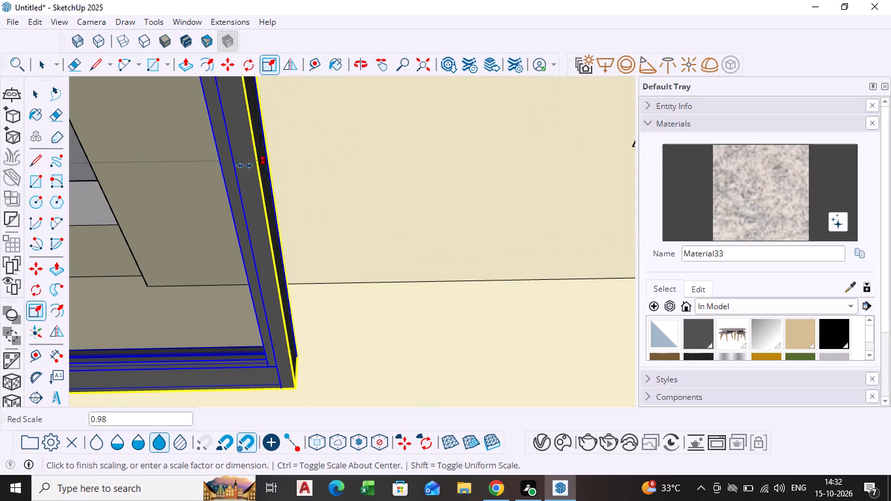
scroll(196, 166, "down", 17)
middle_click_drag(195, 166, 347, 145, "shift")
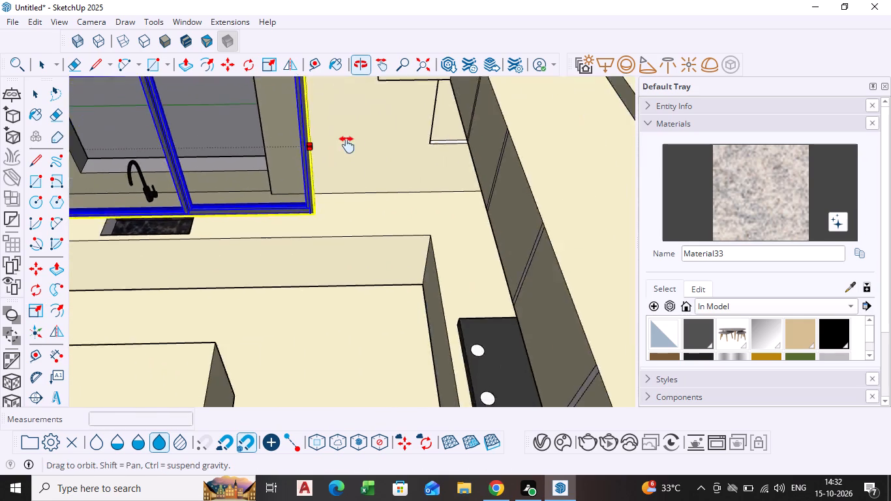
middle_click_drag(347, 145, 450, 144, "shift")
left_click(415, 143)
Scale the window's width from its opposite side to about 0.98 in red.
scroll(315, 200, "down", 4)
middle_click_drag(314, 202, 326, 175)
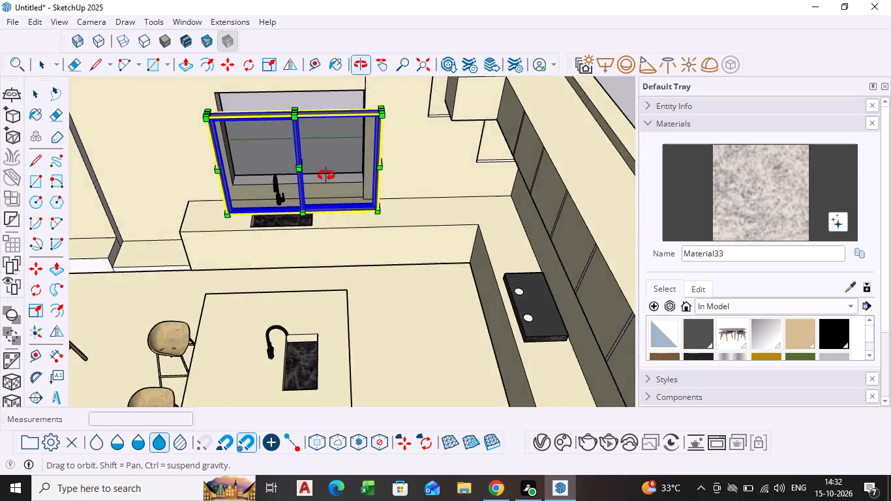
middle_click_drag(326, 175, 399, 117)
middle_click_drag(189, 196, 224, 183)
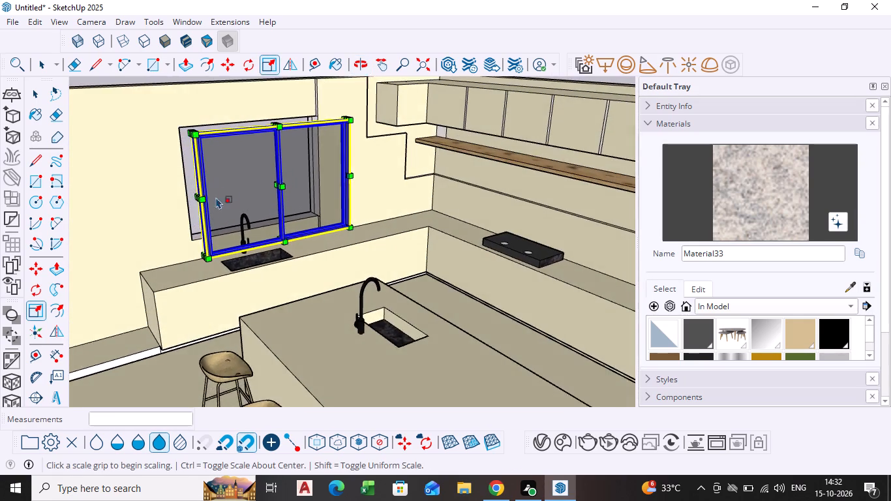
scroll(205, 200, "up", 9)
left_click(188, 199)
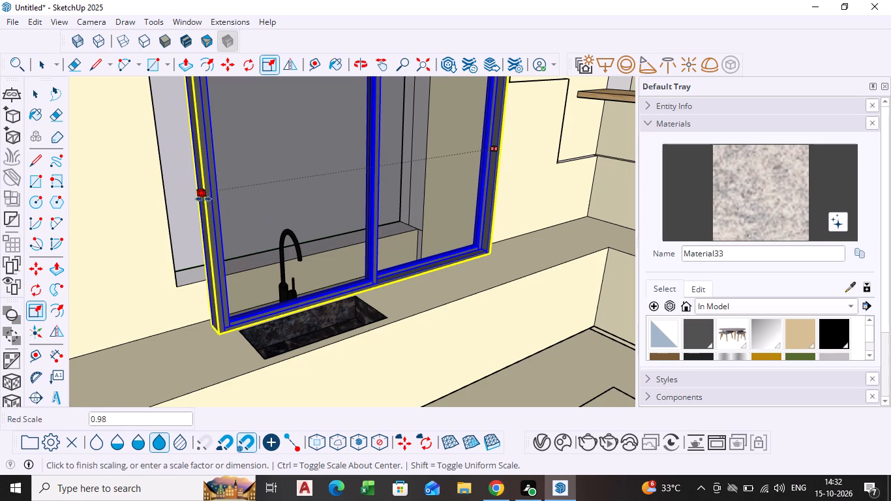
left_click(208, 199)
Move the window by its lower side corner back into the bottom corner of the wall opening above the sink.
key("space")
key("m")
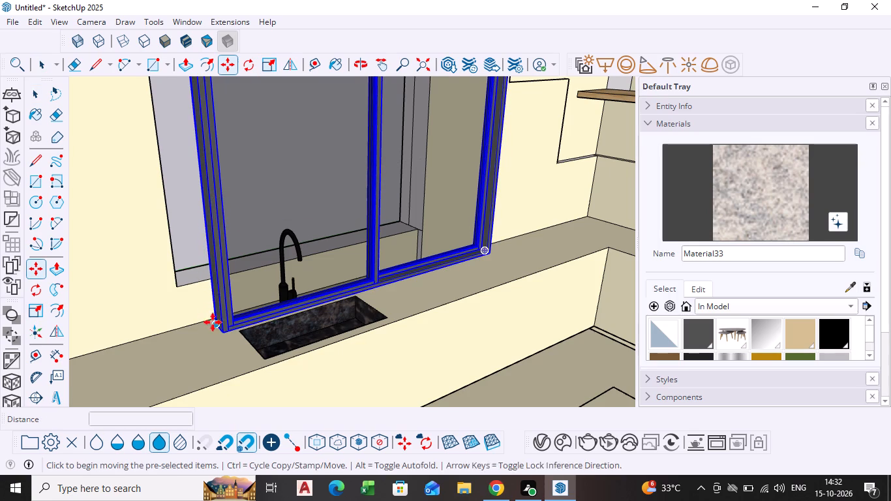
scroll(209, 329, "up", 13)
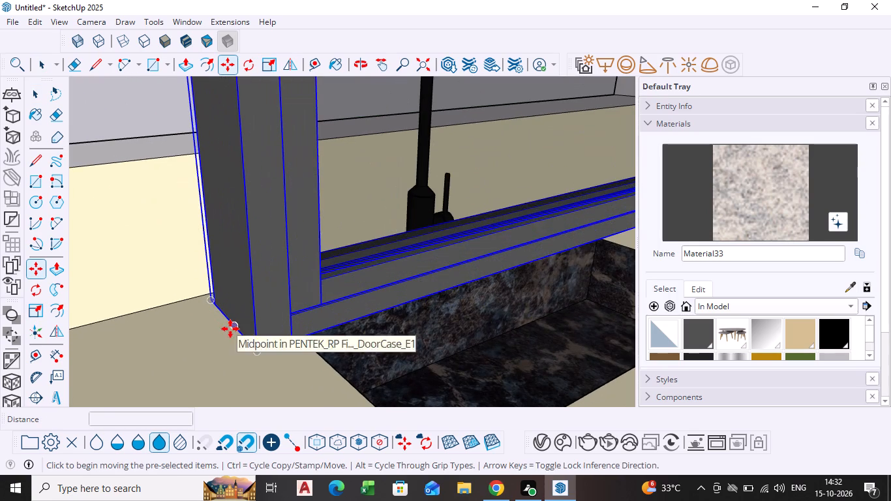
left_click(230, 329)
scroll(171, 283, "down", 4)
middle_click_drag(171, 282, 360, 295)
middle_click_drag(316, 220, 314, 222)
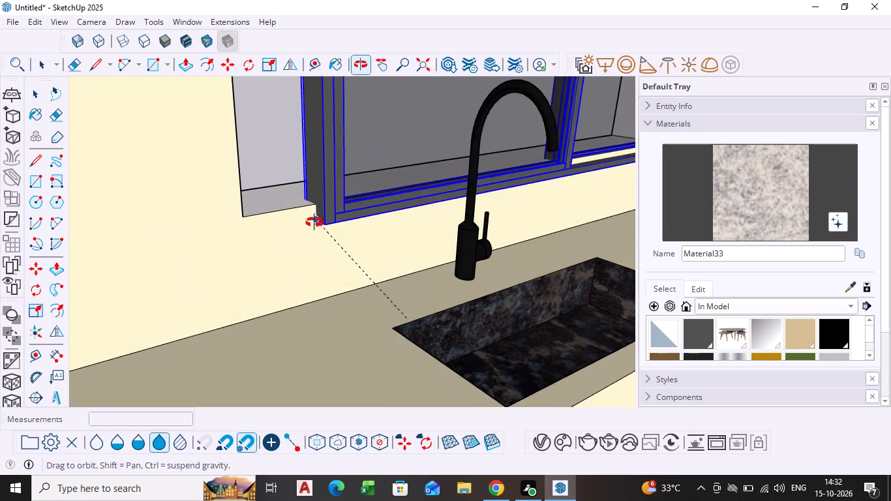
middle_click_drag(314, 222, 239, 316)
scroll(230, 219, "up", 5)
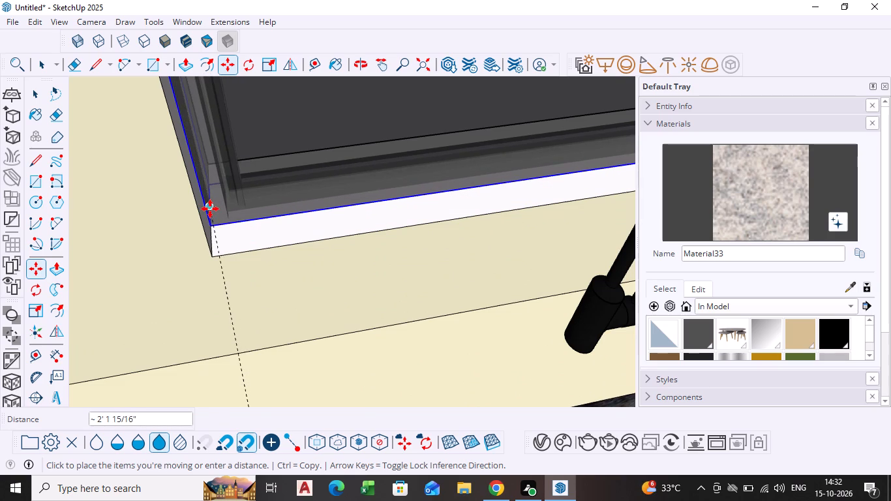
left_click(210, 209)
key("space")
key("v")
Scale the window's width and depth together from its side edge to about 0.84 in red and 1.33 in green.
scroll(288, 252, "down", 19)
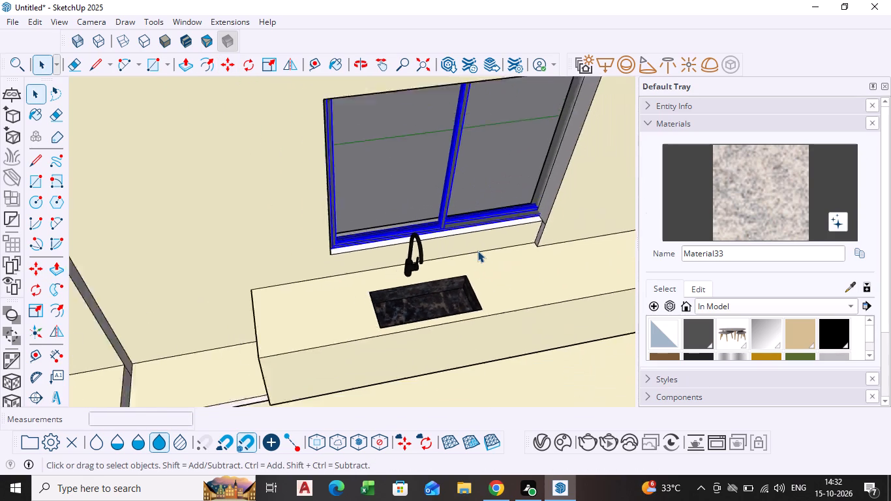
scroll(477, 250, "down", 1)
middle_click_drag(472, 233, 362, 282, "shift")
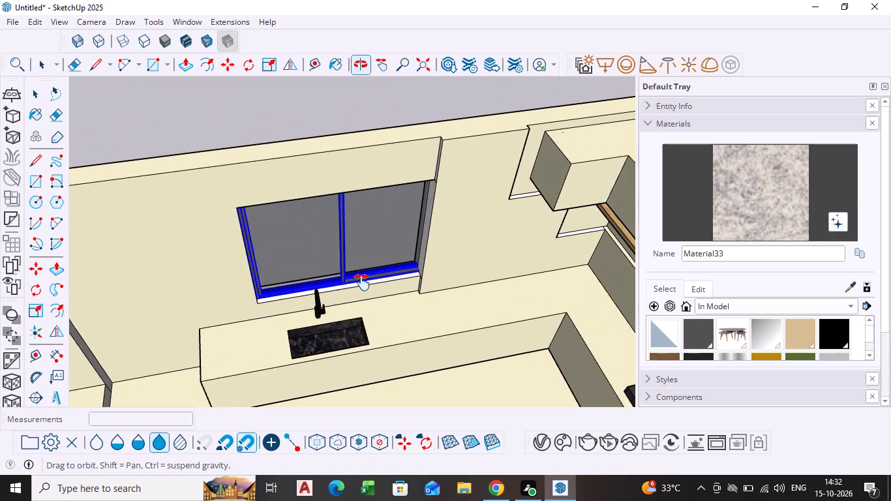
middle_click_drag(362, 282, 361, 282, "shift")
left_click(354, 254)
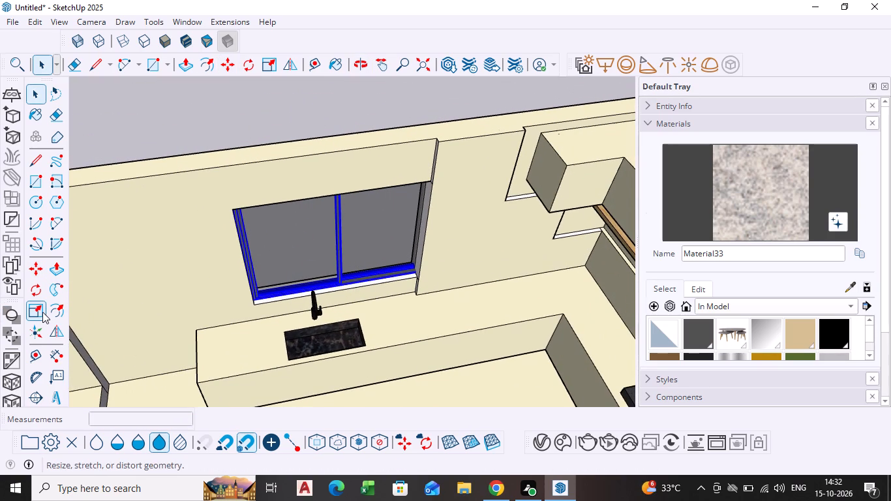
left_click(42, 312)
scroll(246, 248, "up", 8)
left_click(241, 260)
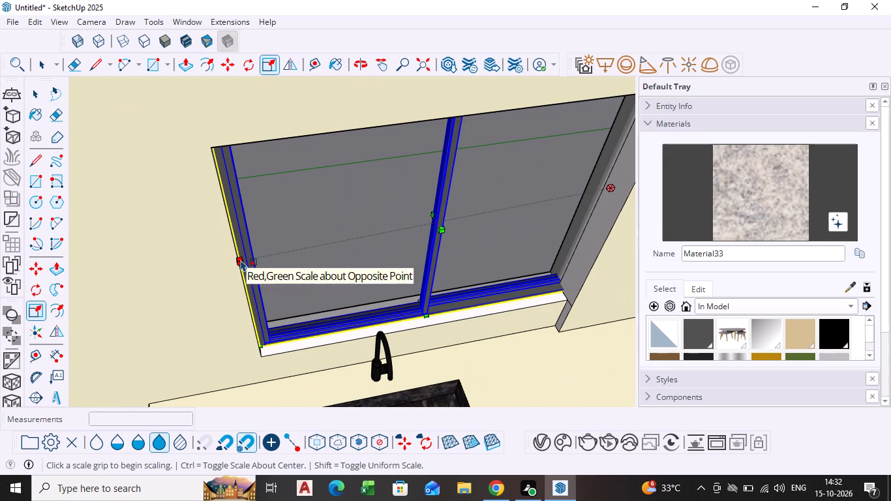
left_click(309, 256)
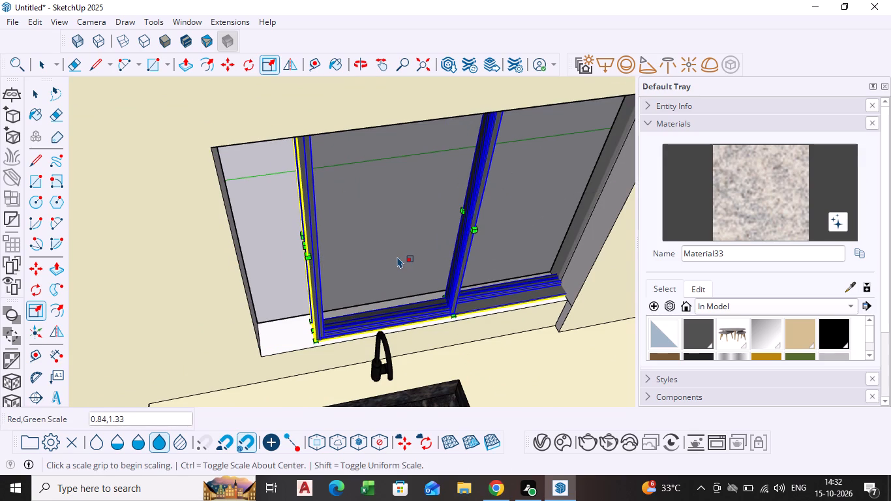
key("space")
Move the window by its lower corner along the opening until it meets the bottom corner of the far side edge.
middle_click_drag(342, 265, 427, 247)
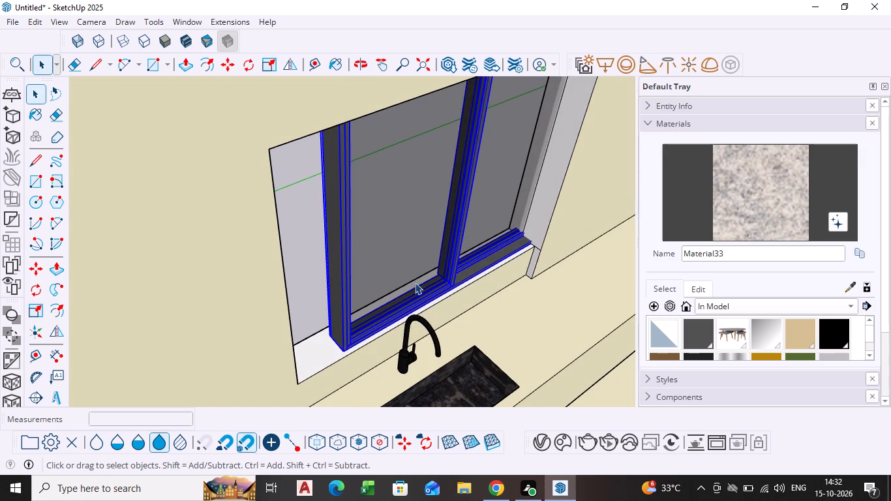
key("m")
left_click(348, 349)
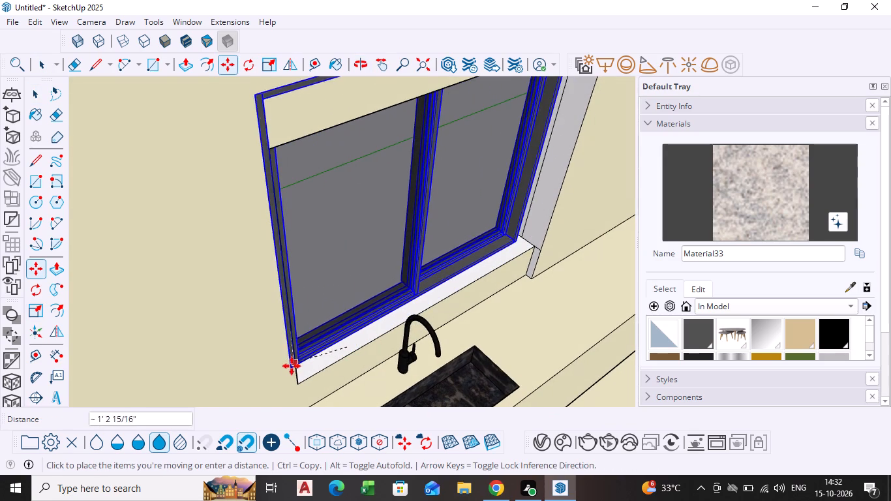
scroll(303, 369, "up", 5)
middle_click_drag(303, 369, 235, 362)
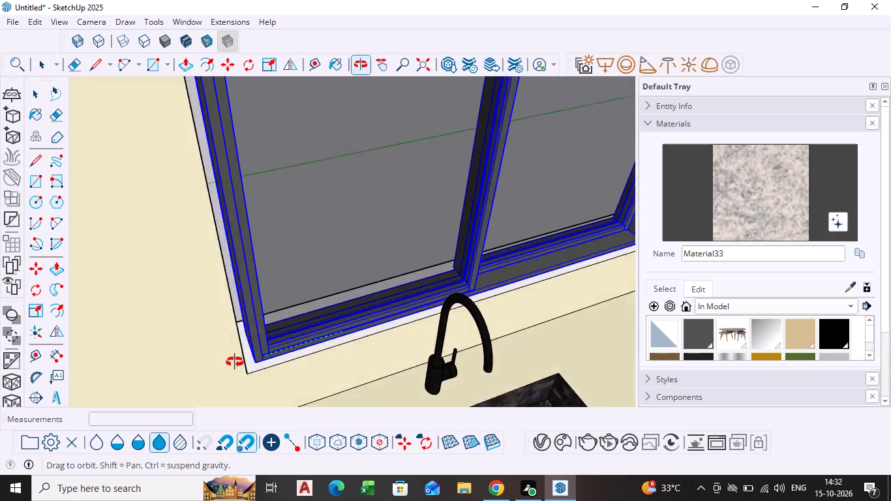
middle_click_drag(235, 362, 234, 362)
scroll(246, 350, "up", 4)
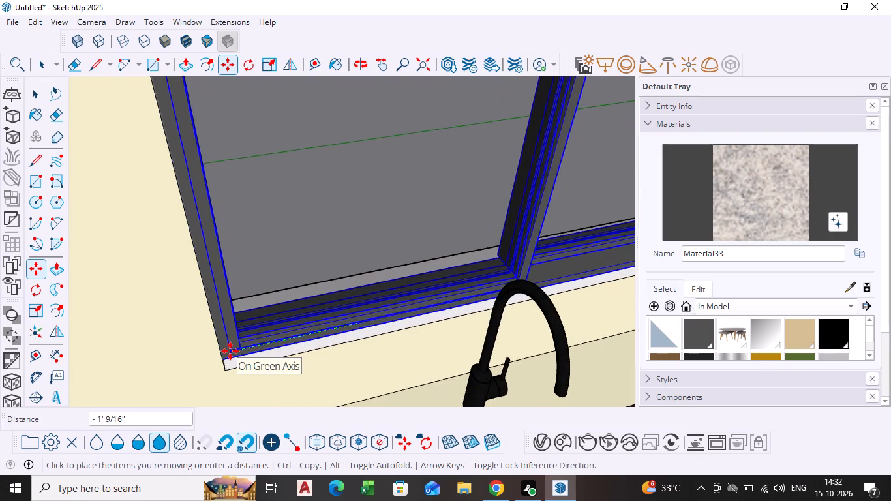
left_click(230, 351)
key("space")
Move the window about 1' 11 3/8" out of the wall opening into the room, over the sink counter.
scroll(342, 334, "down", 9)
middle_click_drag(484, 327, 403, 279)
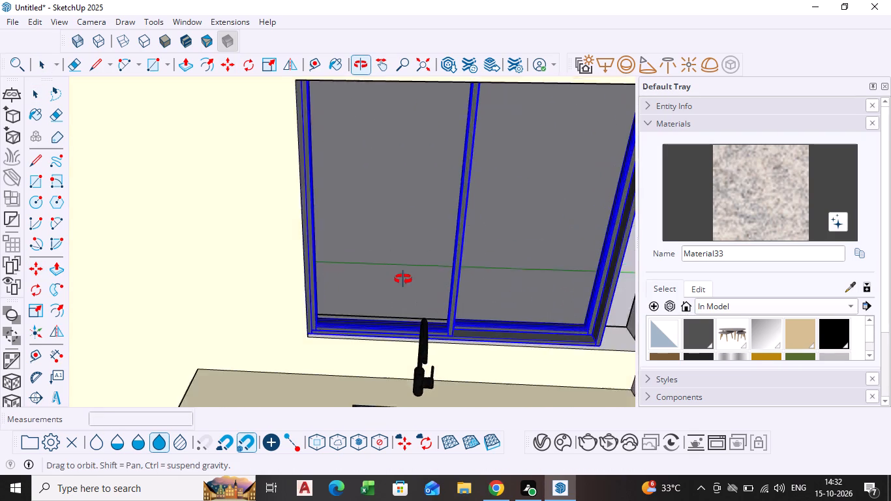
middle_click_drag(403, 279, 391, 280)
scroll(395, 283, "down", 4)
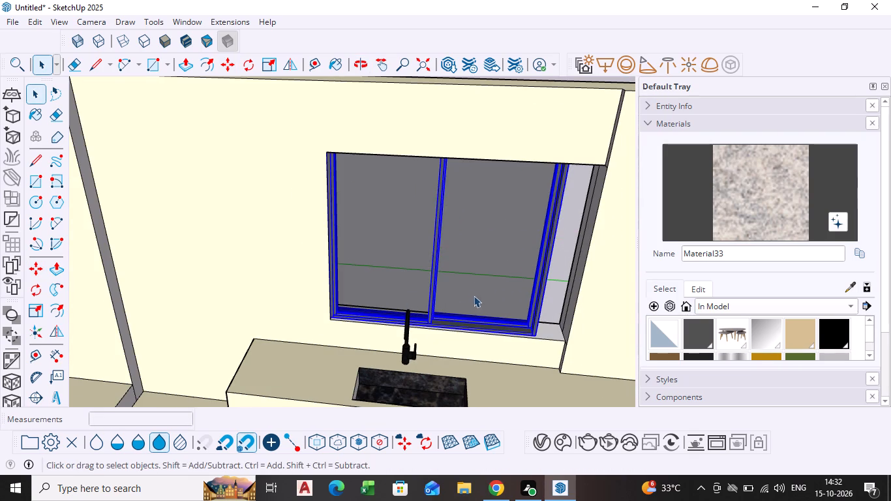
scroll(474, 296, "down", 1)
middle_click_drag(466, 297, 399, 297, "shift")
left_click(380, 276)
key("m")
left_click(380, 276)
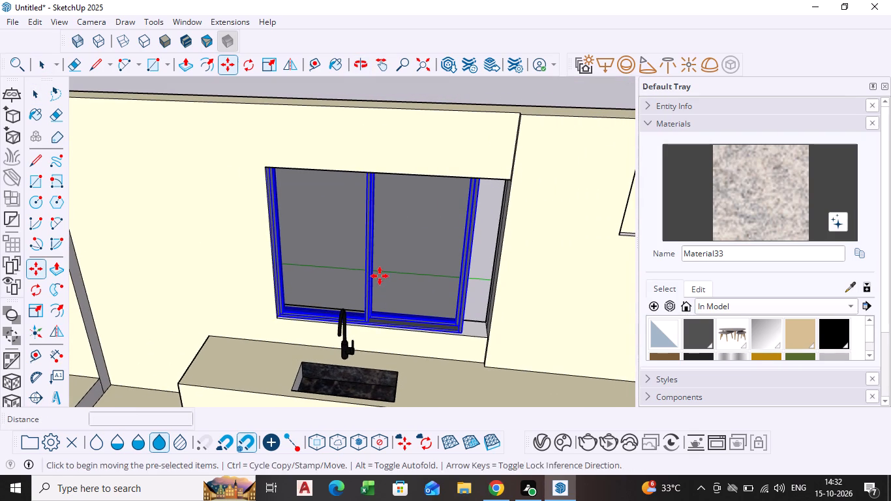
left_click(367, 314)
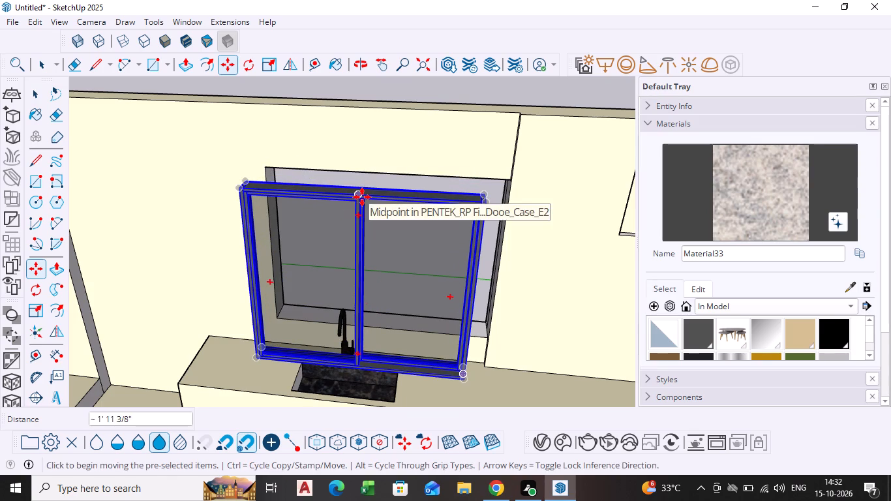
key("space")
Scale the window's height down slightly from its top edge.
left_click(32, 308)
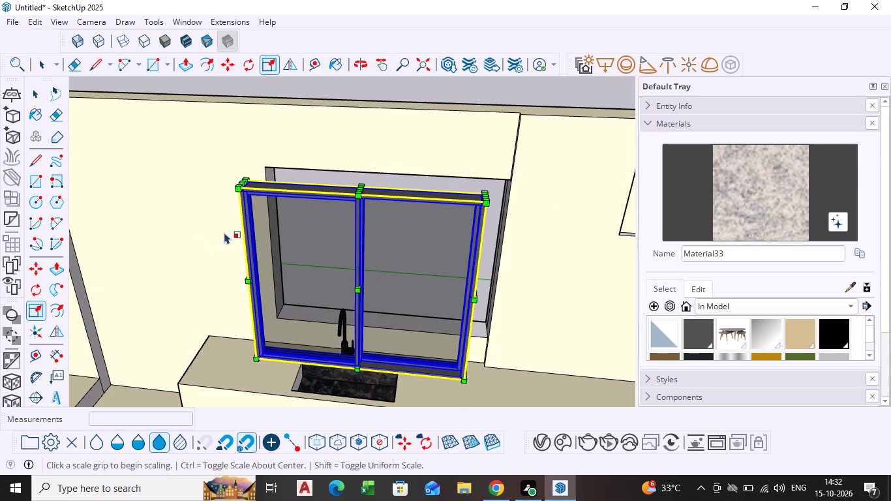
middle_click_drag(363, 184, 361, 219)
scroll(361, 217, "up", 4)
left_click(361, 216)
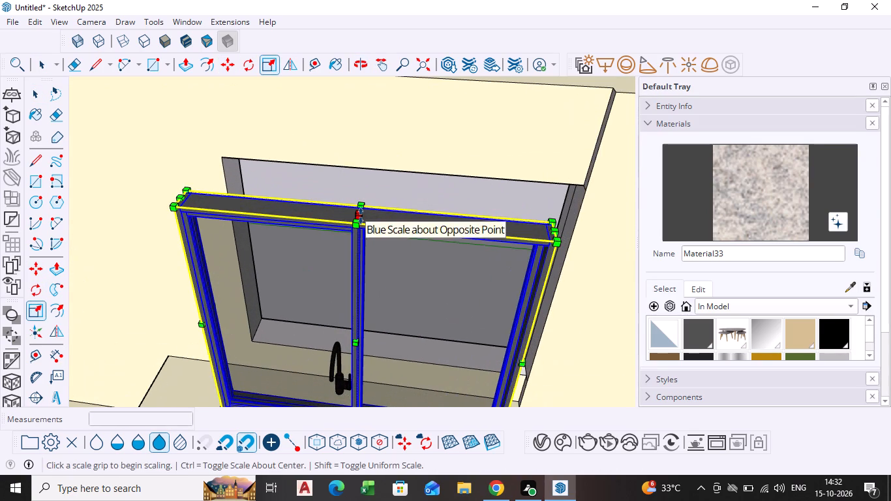
left_click(358, 242)
scroll(361, 260, "down", 5)
middle_click_drag(360, 268, 352, 200)
Move the shortened window by its lower corner back into the bottom corner of the wall opening.
key("m")
left_click(267, 308)
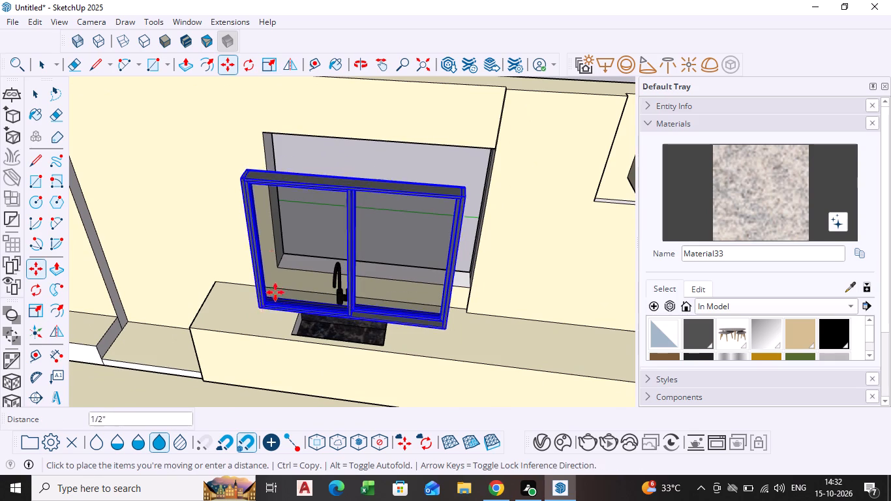
scroll(290, 263, "up", 5)
left_click(280, 259)
scroll(359, 260, "down", 4)
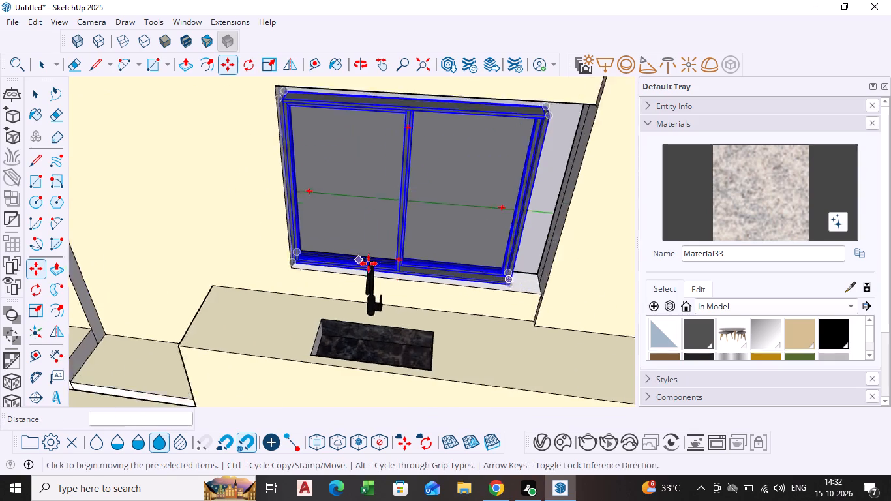
Scale the window's width from its side nearest the cooktop wall to about 1.13 in red, reaching the opening's edge.
scroll(416, 273, "down", 2)
middle_click_drag(416, 273, 372, 307)
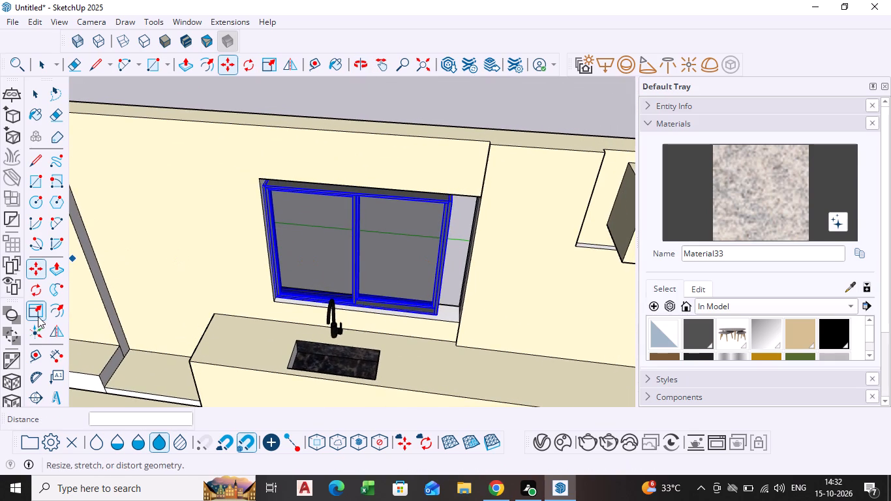
left_click(38, 316)
scroll(352, 228, "up", 4)
middle_click_drag(416, 262, 335, 245)
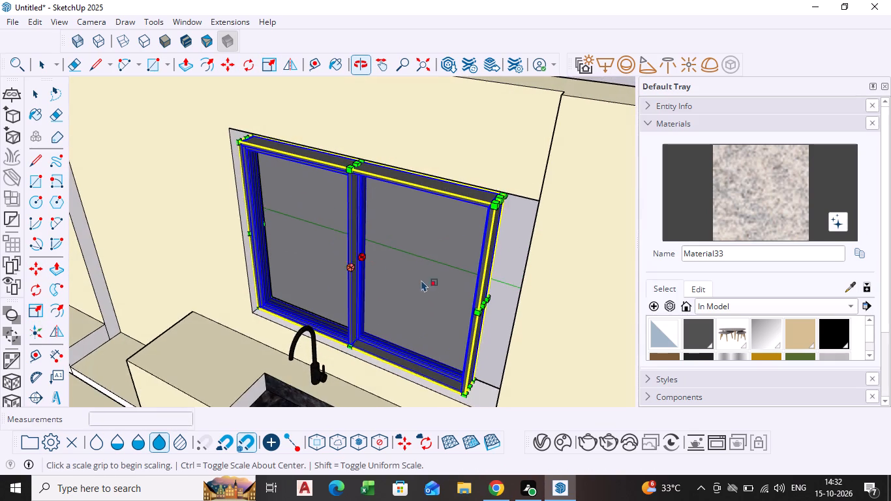
scroll(472, 299, "up", 3)
left_click(484, 309)
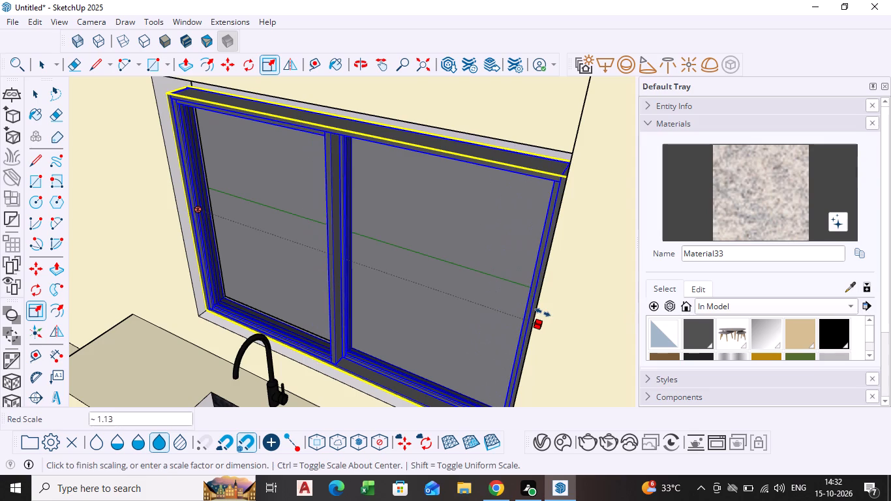
left_click(543, 312)
Scale the window's height from its top to about 1.08 in blue, filling the opening, and deselect the window.
left_click(338, 118)
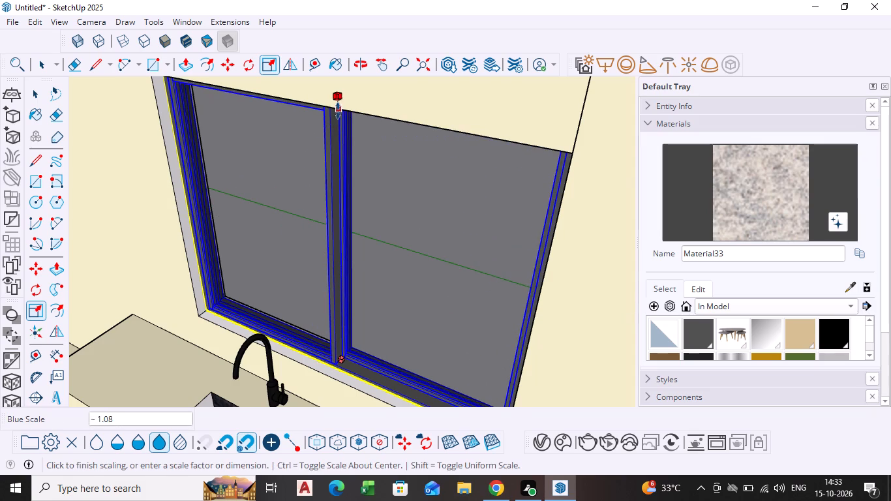
left_click(338, 110)
key("space")
scroll(449, 281, "down", 7)
middle_click_drag(369, 254, 518, 222)
left_click(447, 93)
scroll(446, 181, "down", 4)
middle_click_drag(414, 267, 412, 248)
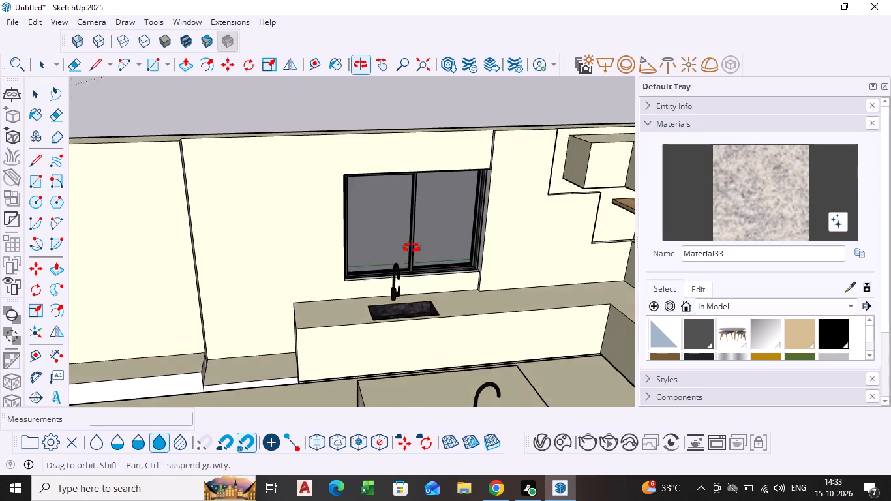
Inspect the fit of the two-pane window above the kitchen sink from inside the room and from the exterior side.
middle_click_drag(412, 248, 422, 197)
scroll(422, 191, "down", 1)
scroll(417, 181, "up", 5)
middle_click_drag(400, 265, 549, 285)
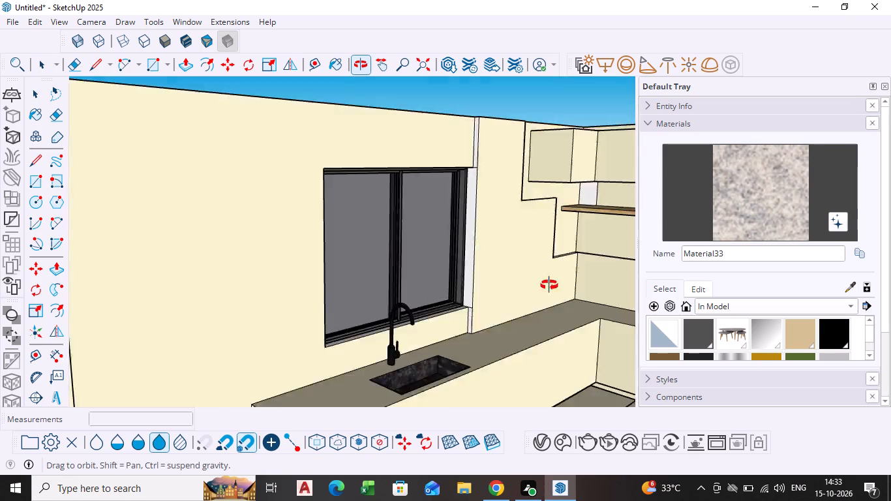
middle_click_drag(549, 285, 843, 254)
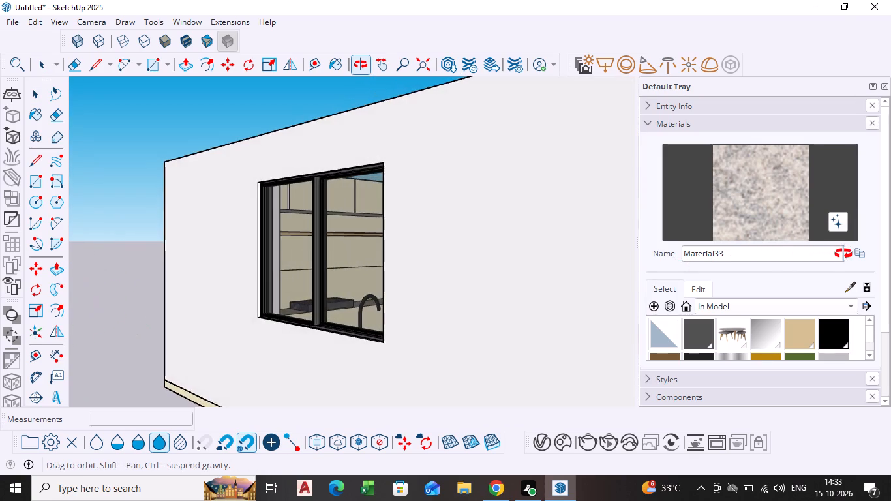
middle_click_drag(843, 254, 502, 314)
Review the whole furnished interior from several angles, covering the kitchen, island, dining set, sofa area and TV wall.
scroll(440, 285, "down", 8)
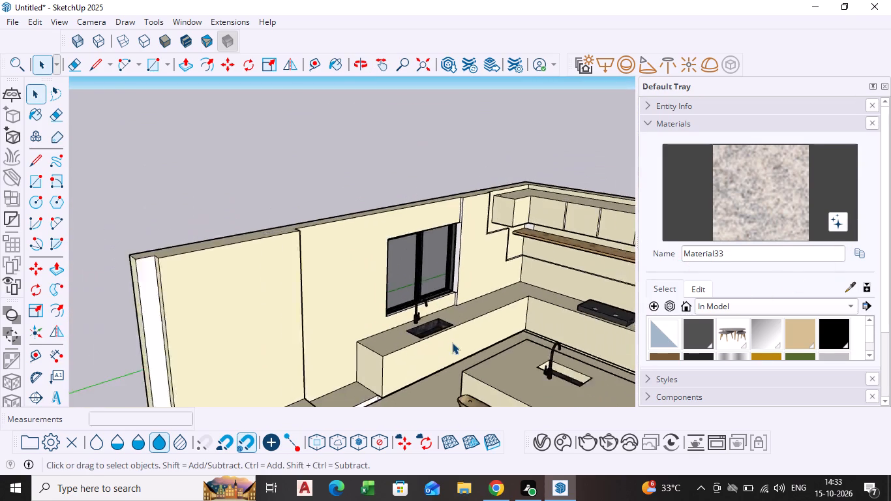
scroll(452, 342, "down", 6)
middle_click_drag(453, 346, 309, 260)
middle_click_drag(279, 386, 419, 402)
scroll(279, 386, "down", 1)
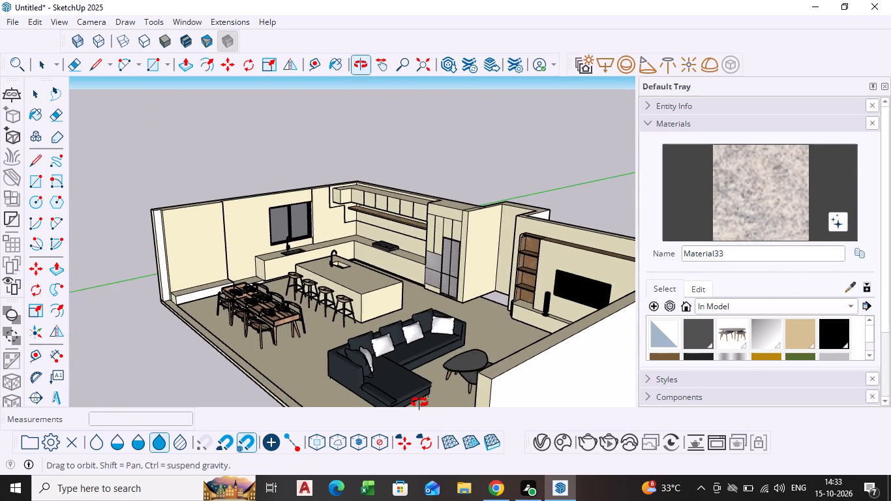
middle_click_drag(419, 402, 506, 408)
scroll(462, 345, "down", 1)
middle_click_drag(459, 344, 393, 352)
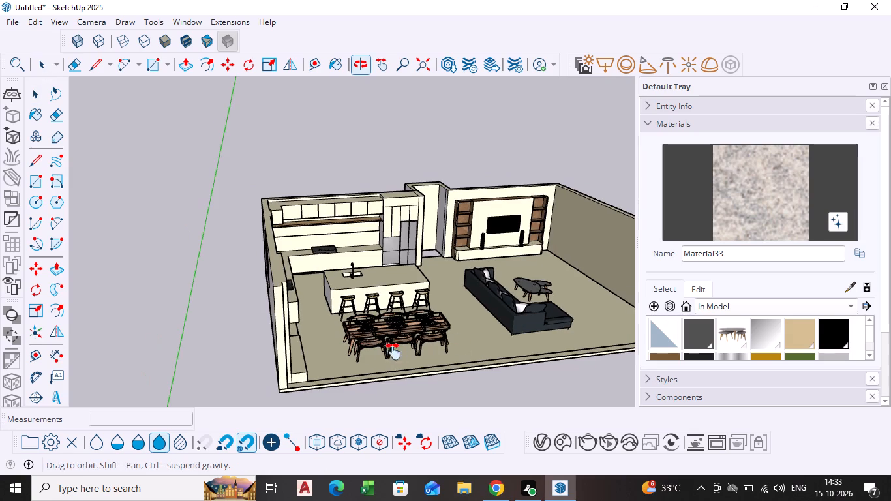
middle_click_drag(393, 352, 352, 353)
scroll(249, 324, "up", 7)
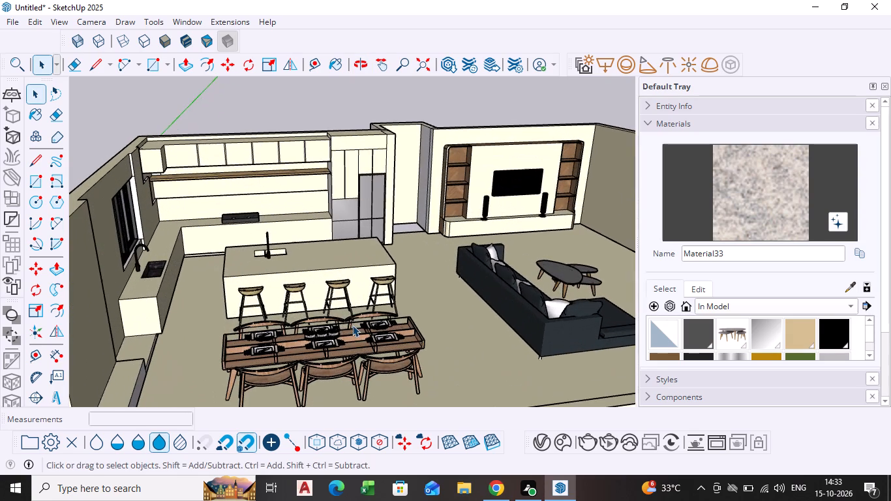
middle_click_drag(346, 326, 312, 334)
scroll(312, 335, "down", 2)
scroll(310, 335, "down", 1, "shift")
middle_click_drag(310, 335, 286, 314, "shift")
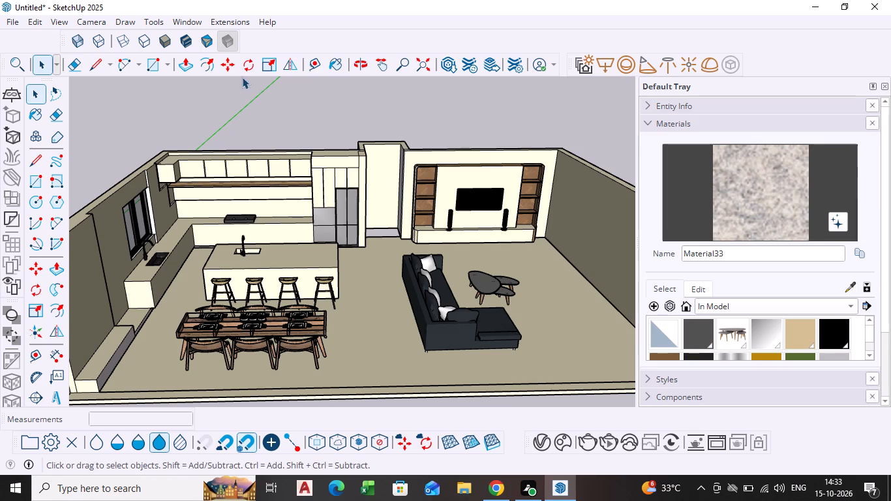
Open 3D Warehouse and search its models for DOOR.
left_click(181, 22)
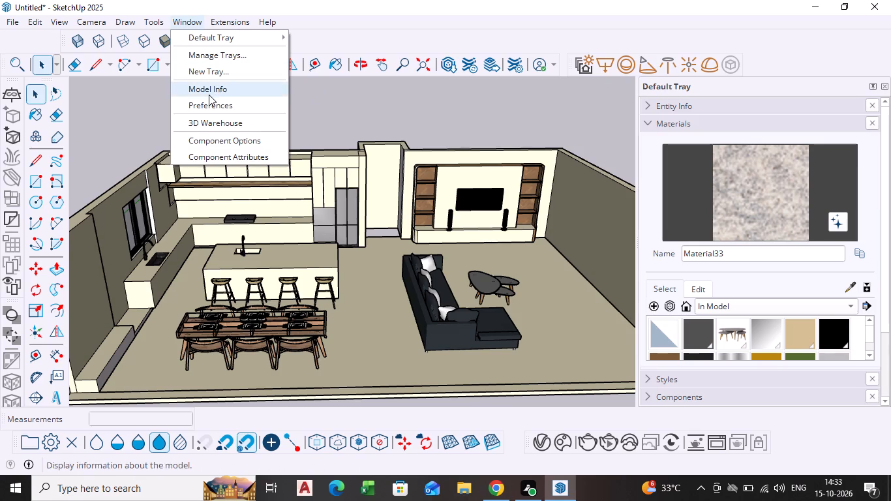
left_click(209, 130)
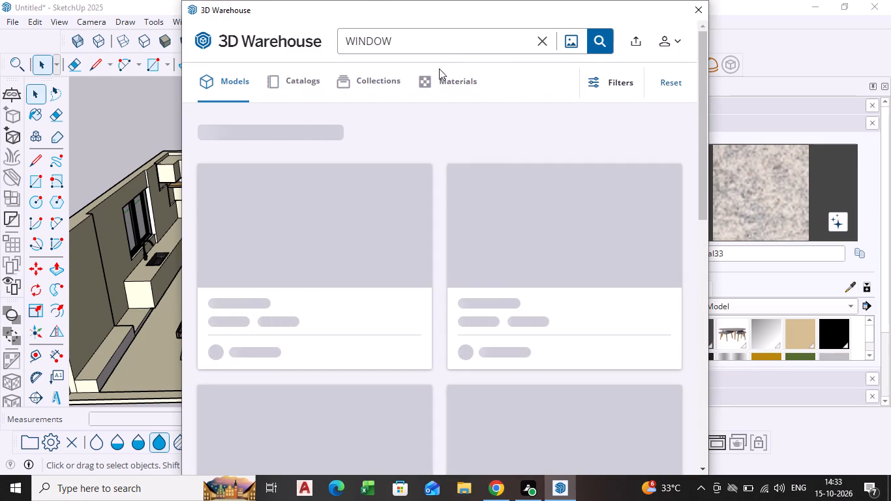
left_click(440, 44)
left_click(426, 41)
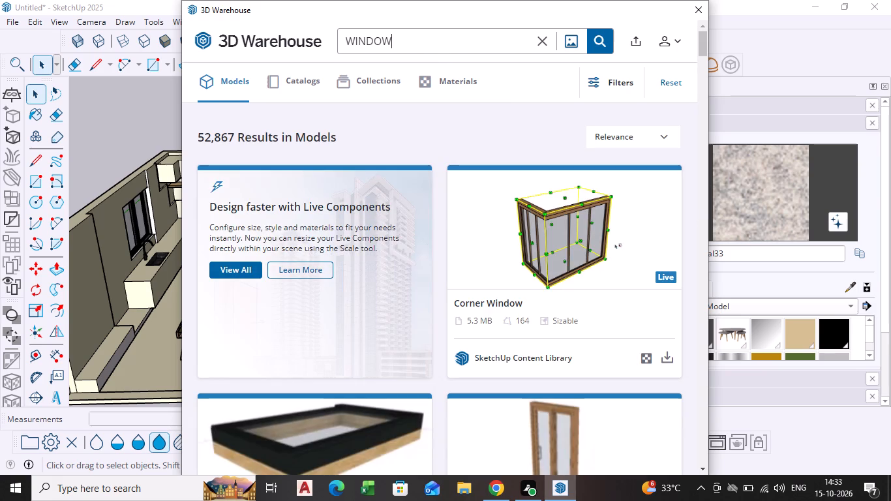
key("BackSpace")
key("BackSpace")
key("BackSpace")
key("BackSpace")
key("BackSpace")
key("BackSpace")
key("BackSpace")
key("d")
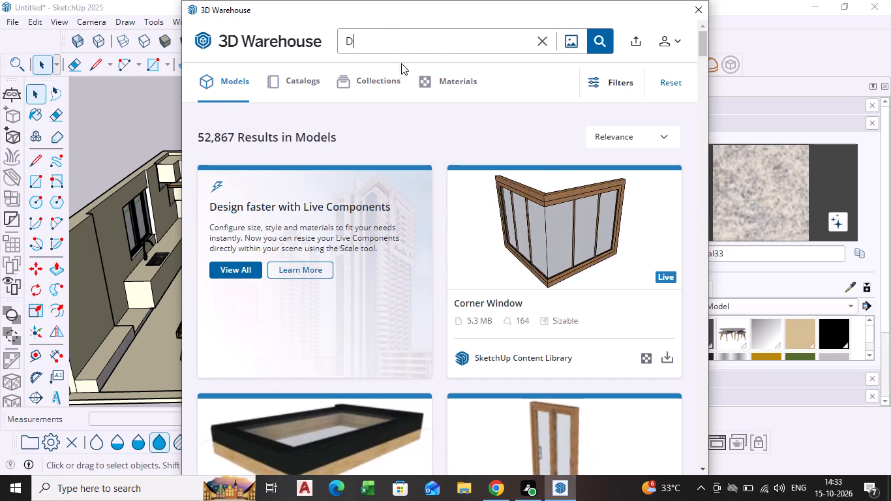
key("o")
key("o")
key("r")
key("Return")
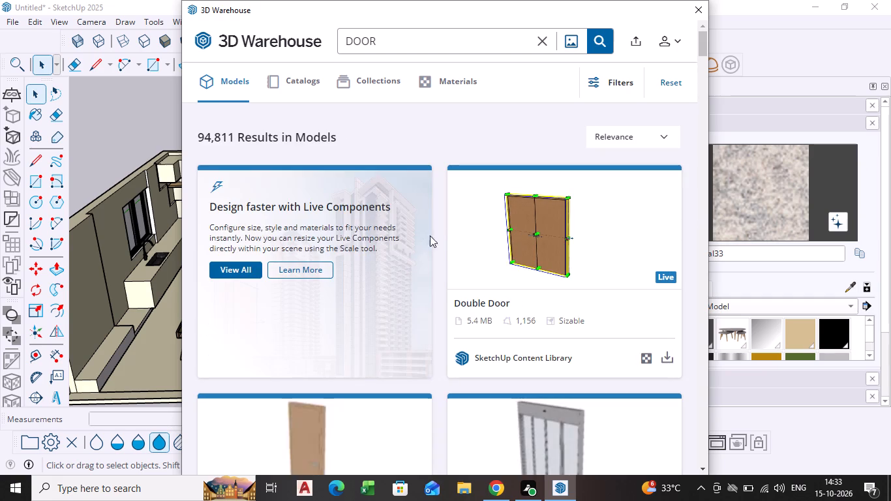
Browse the door models and try to download the wooden pivoting door named "#Kit Door pivoting, Porta Pivotante".
scroll(544, 276, "down", 3)
scroll(318, 299, "down", 2)
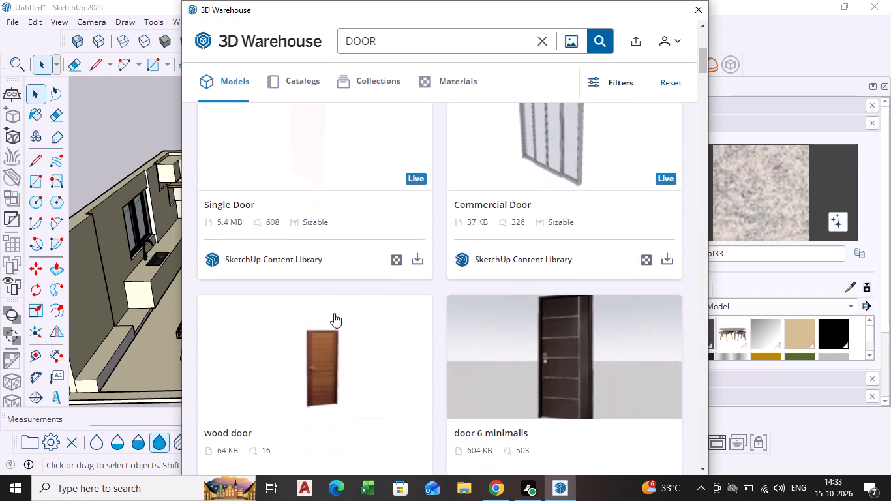
scroll(326, 375, "down", 4)
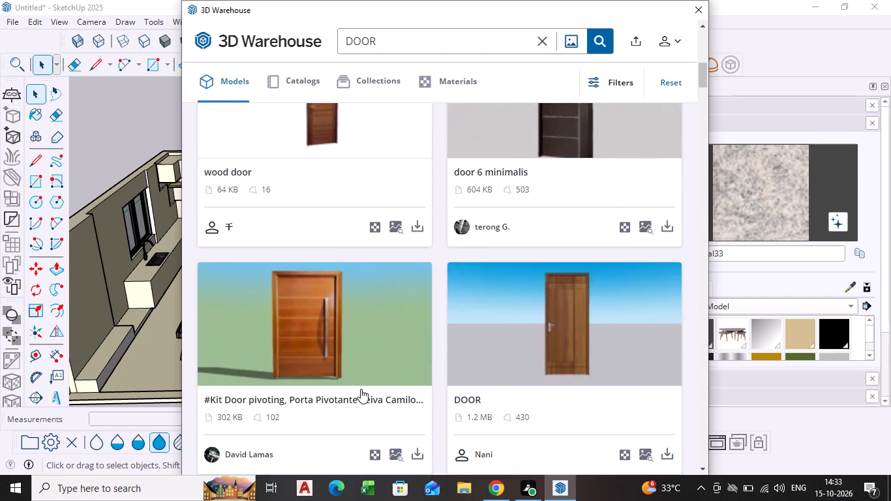
scroll(469, 387, "down", 2)
scroll(406, 365, "down", 2)
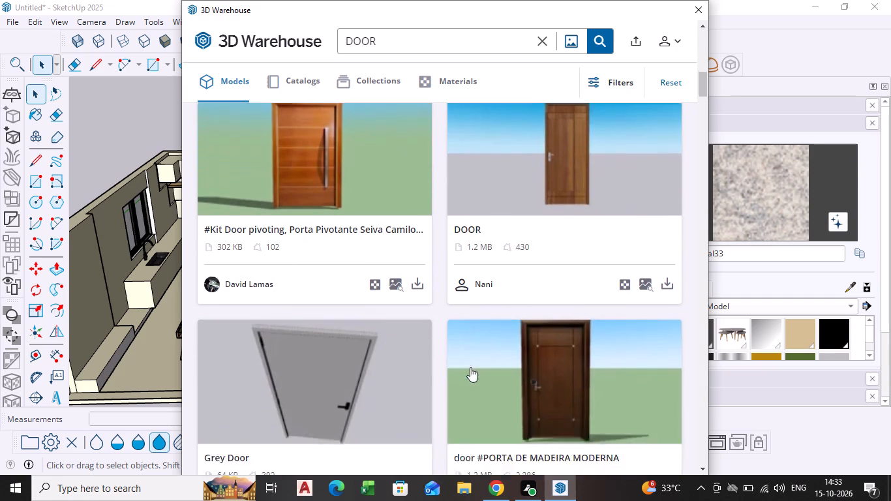
scroll(329, 307, "up", 3)
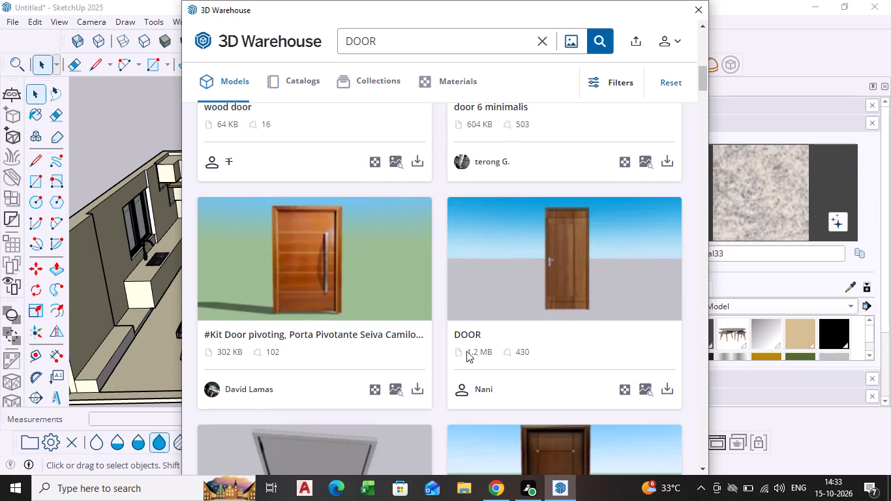
left_click(414, 387)
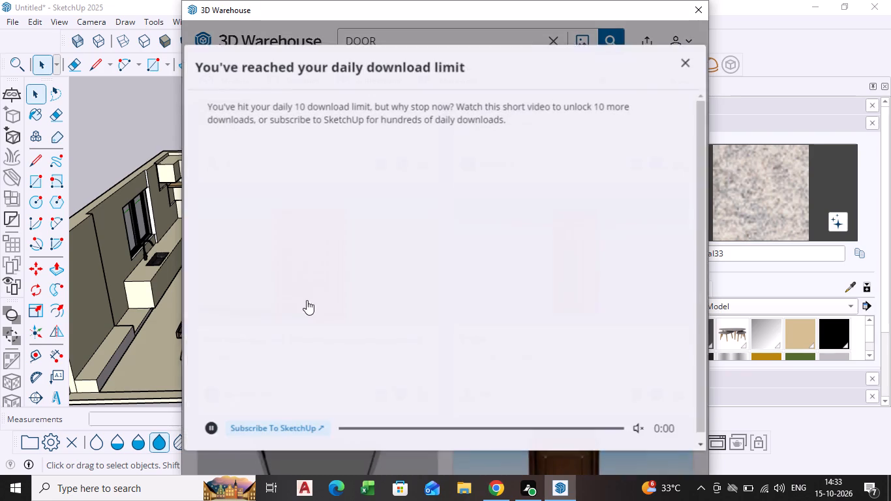
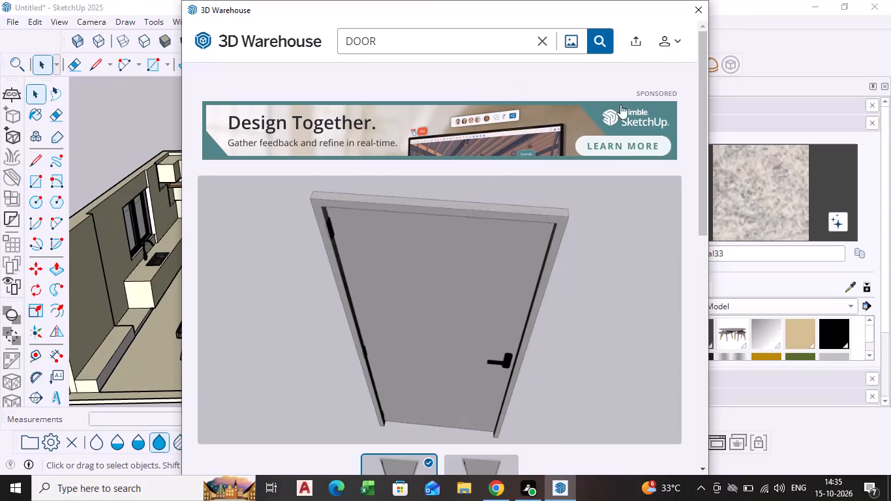
Look through the 3D Warehouse featured content and the SketchUp Content Library's 3D Models collections for a door source.
left_click(209, 33)
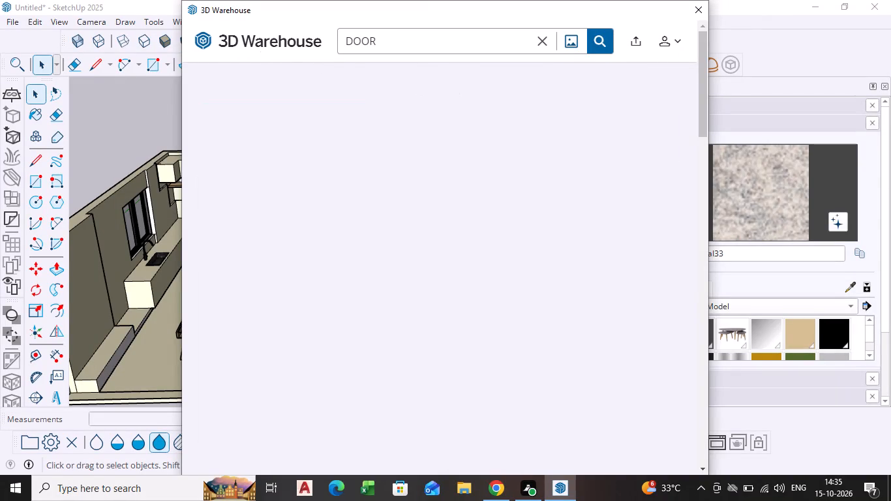
scroll(340, 308, "down", 4)
scroll(469, 307, "up", 3)
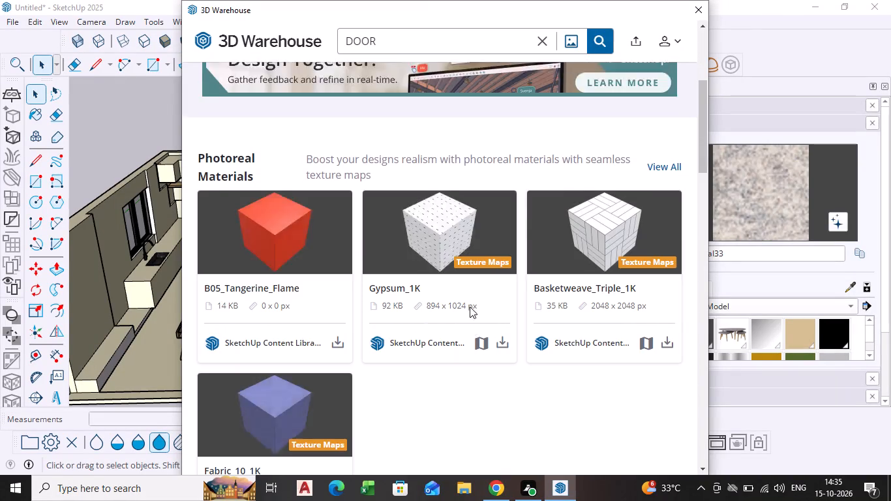
scroll(470, 307, "up", 5)
scroll(304, 121, "up", 4)
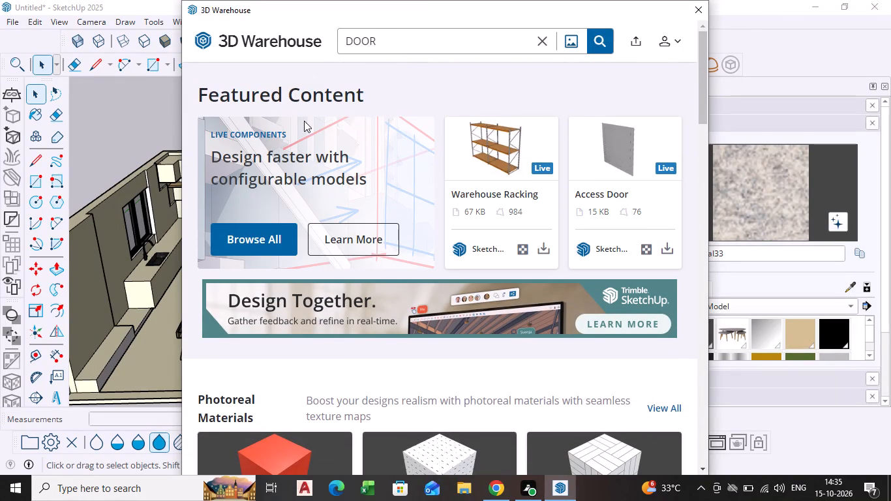
scroll(304, 121, "up", 1)
left_click(269, 234)
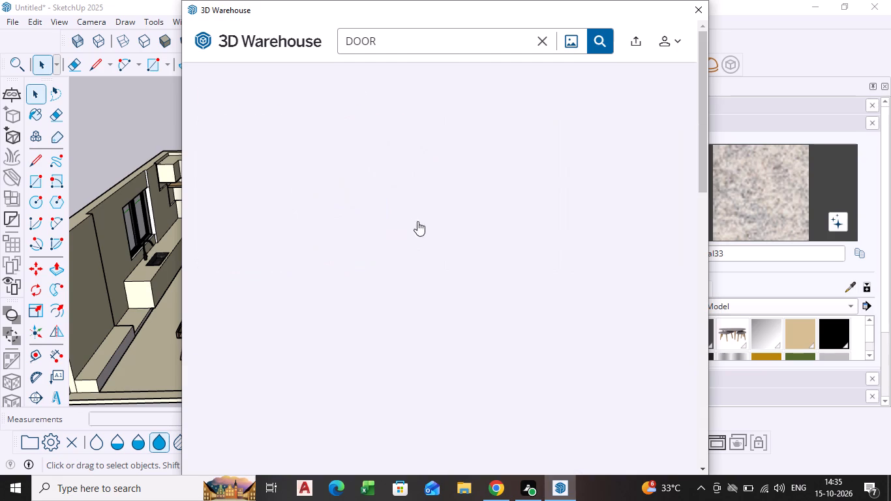
scroll(410, 295, "down", 3)
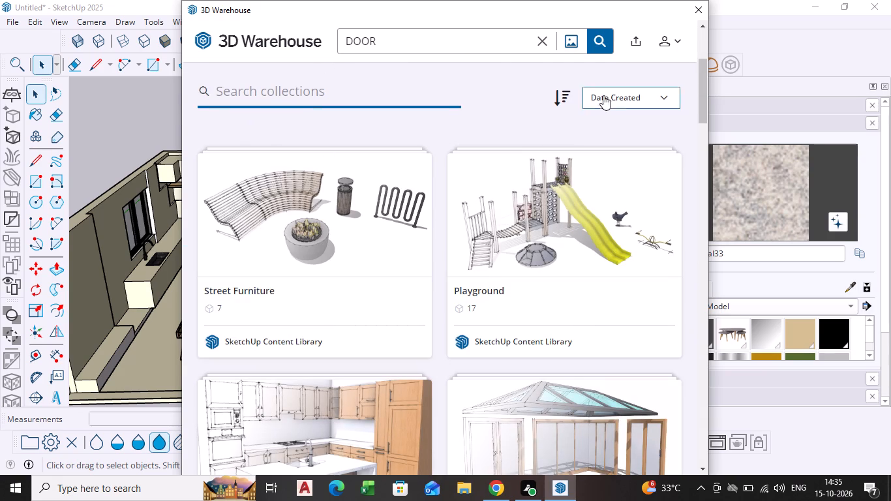
scroll(393, 307, "down", 7)
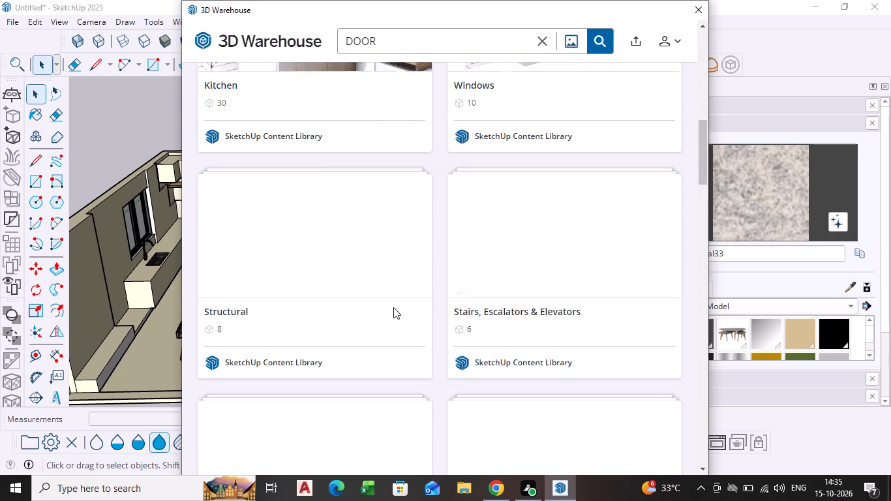
scroll(417, 314, "up", 8)
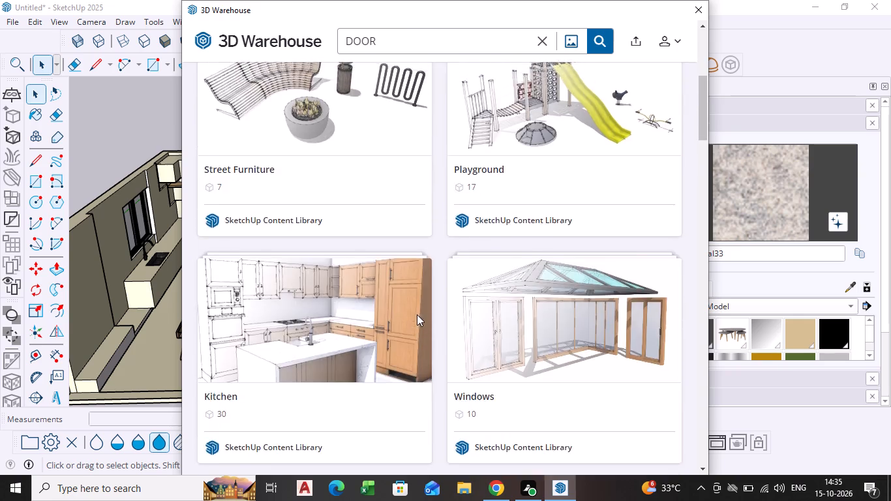
scroll(417, 314, "up", 11)
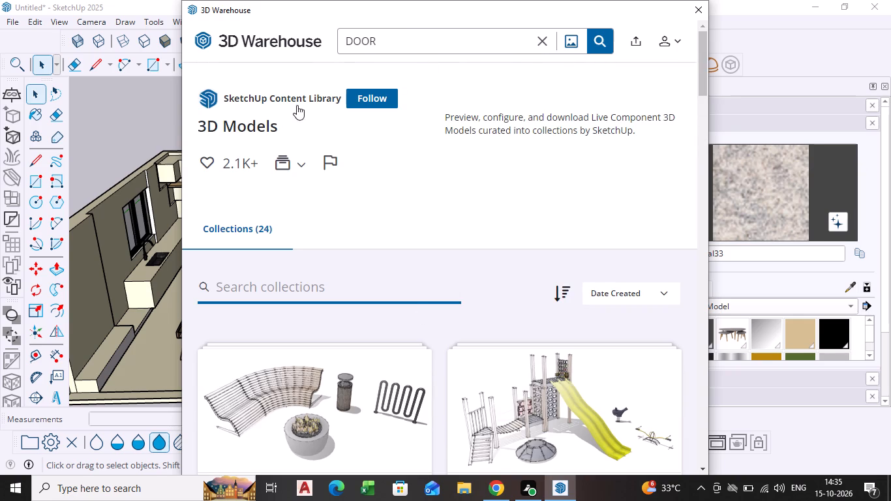
left_click(202, 43)
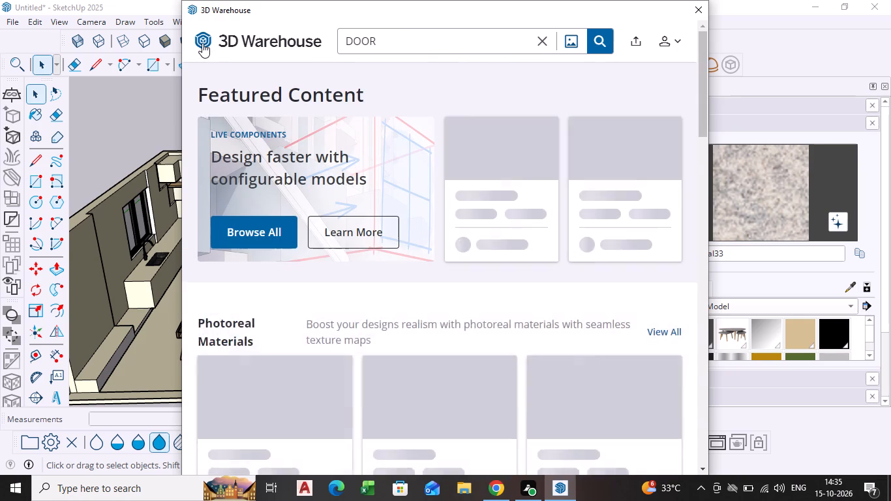
scroll(412, 228, "down", 4)
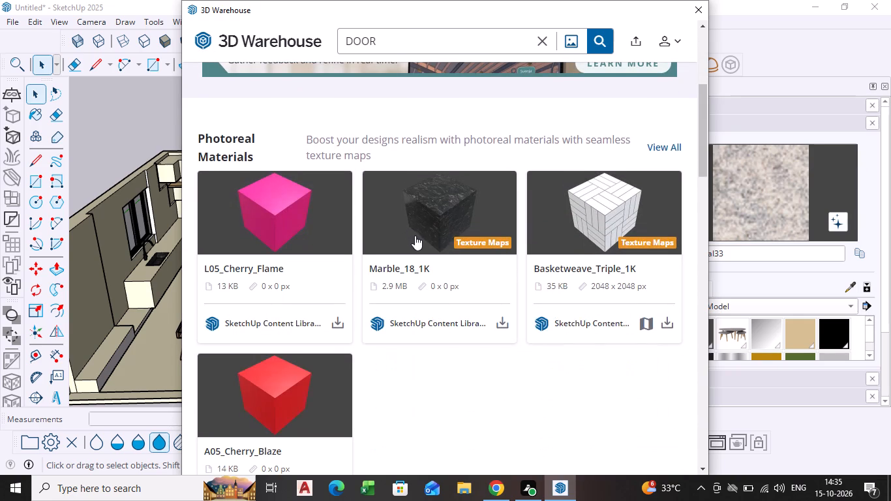
scroll(476, 245, "up", 8)
left_click(545, 44)
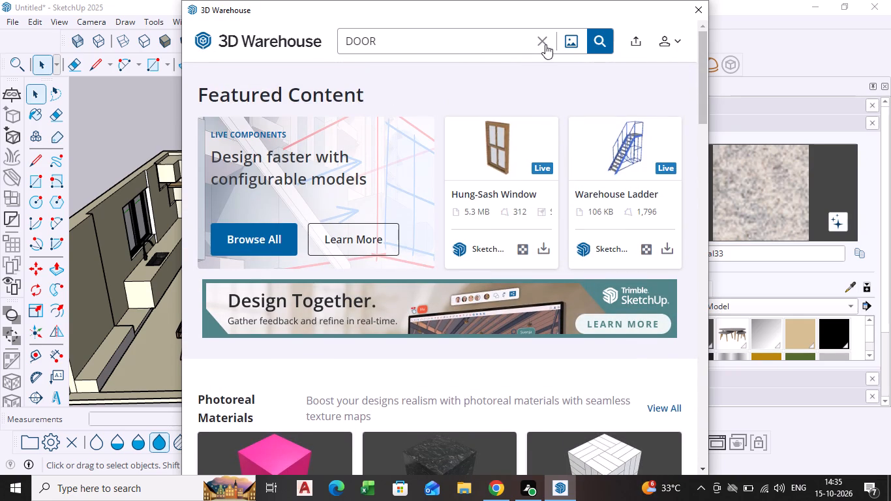
left_click(222, 37)
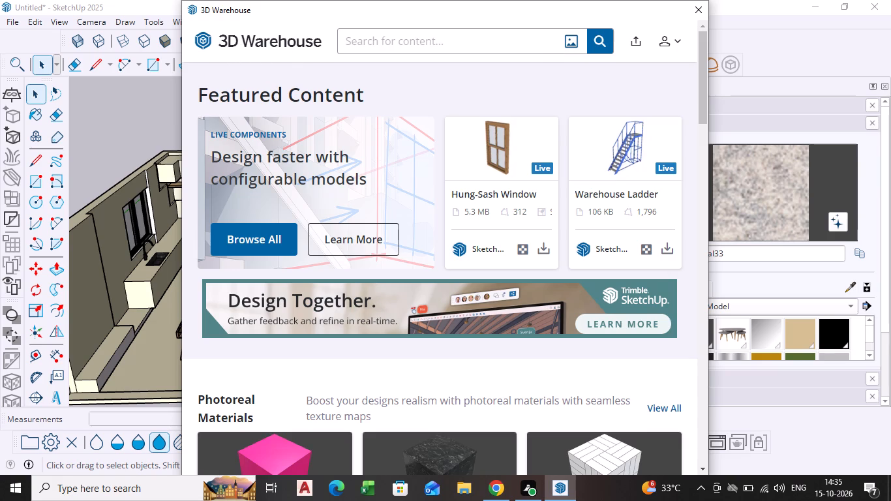
left_click(267, 244)
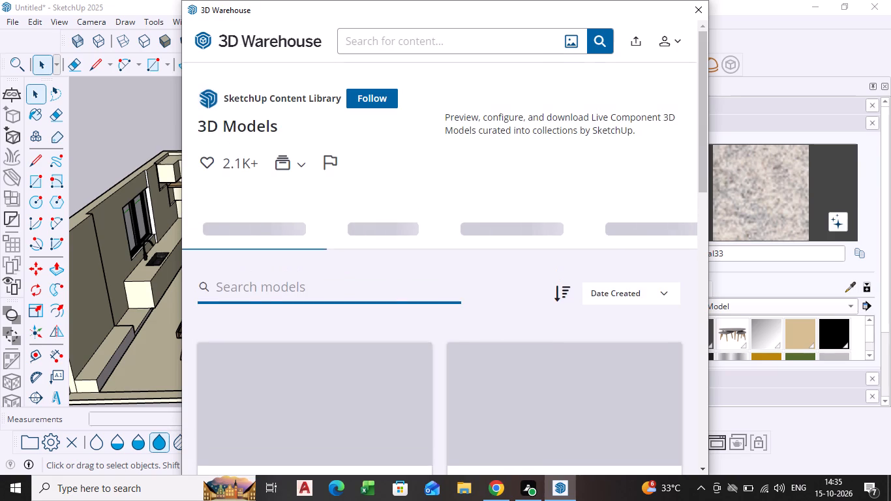
scroll(336, 161, "down", 3)
scroll(376, 154, "up", 4)
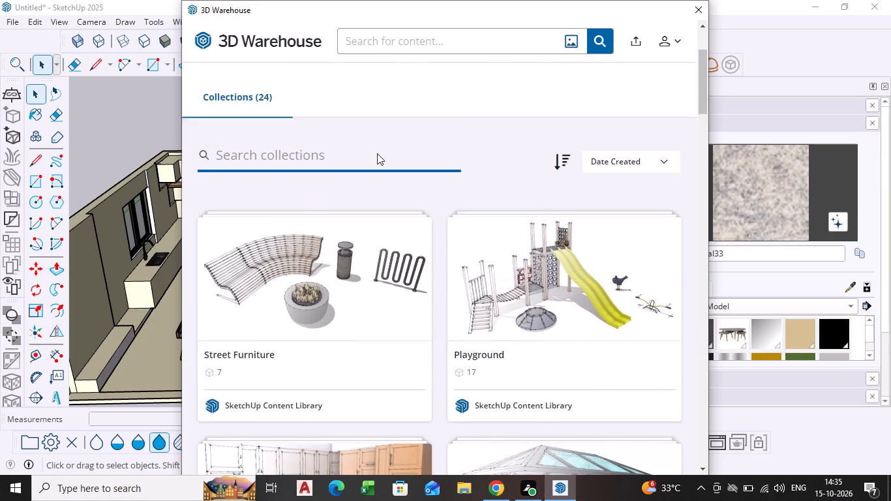
scroll(379, 153, "up", 4)
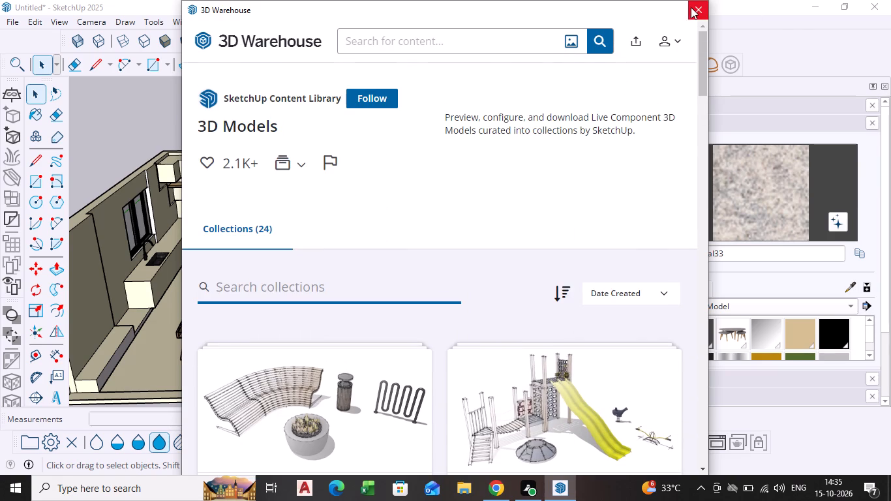
left_click(691, 7)
Reopen 3D Warehouse and search its content for DOOR.
left_click(197, 21)
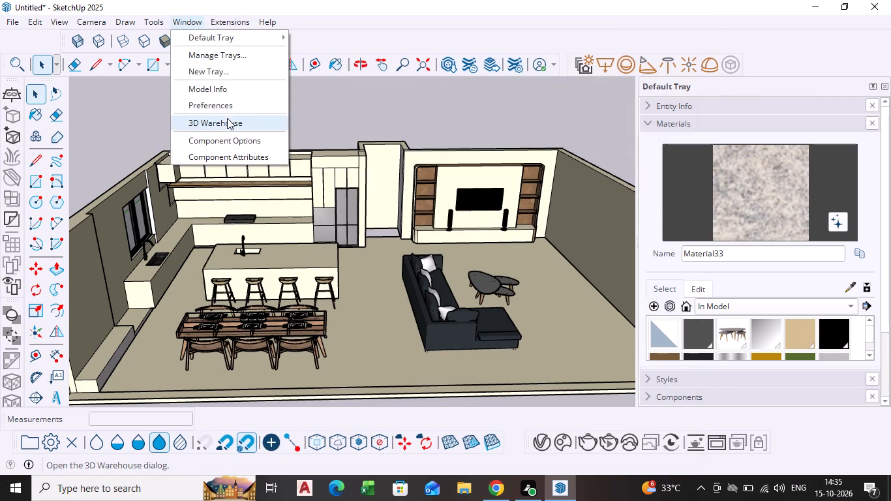
left_click(227, 119)
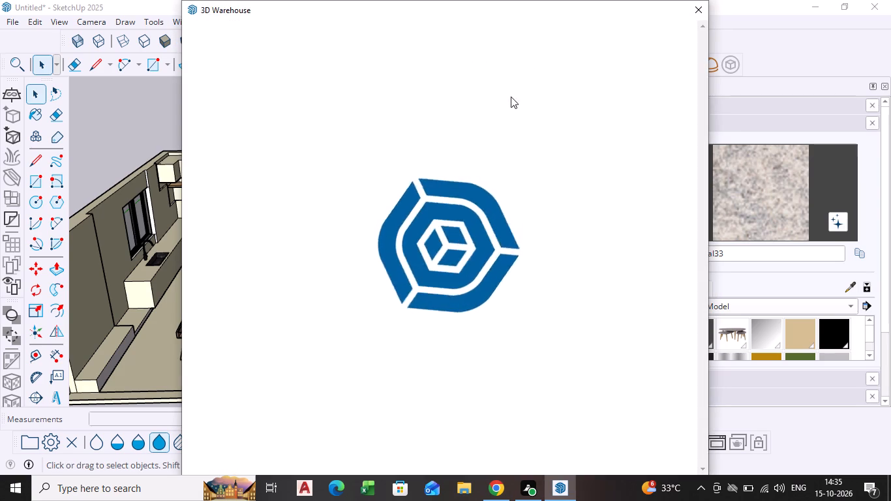
left_click(433, 48)
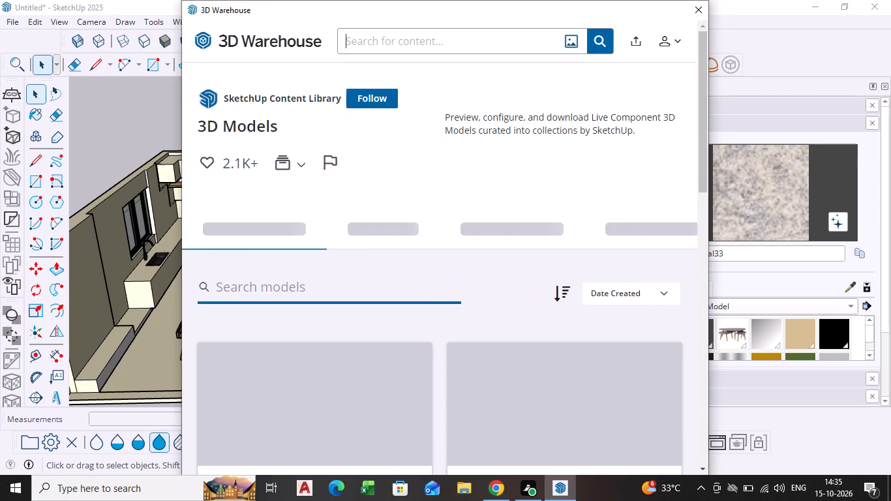
type("DOOR")
key("Return")
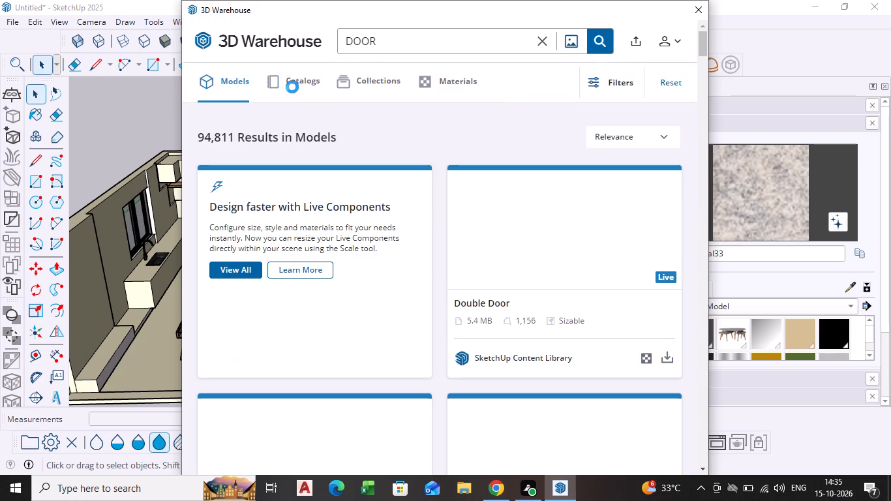
Load the "wood door" model from the results into the scene and place it on the floor between the island and the sofa.
scroll(564, 292, "down", 4)
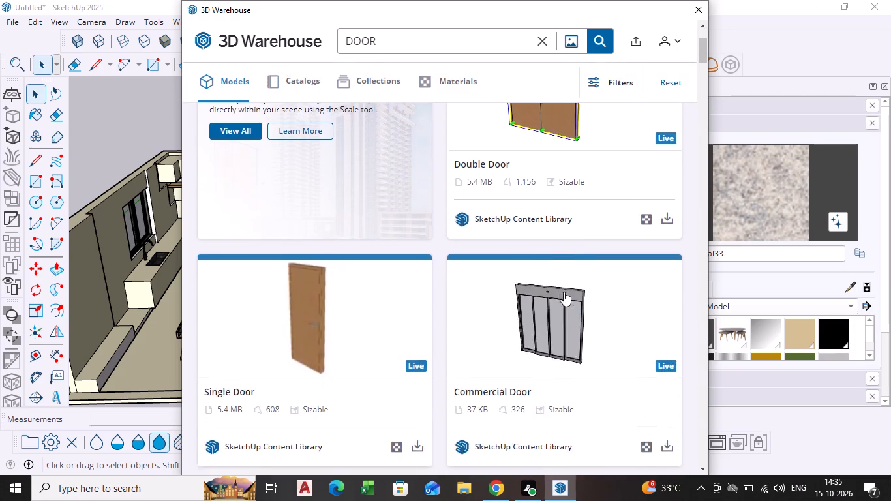
scroll(564, 292, "down", 1)
scroll(374, 253, "down", 3)
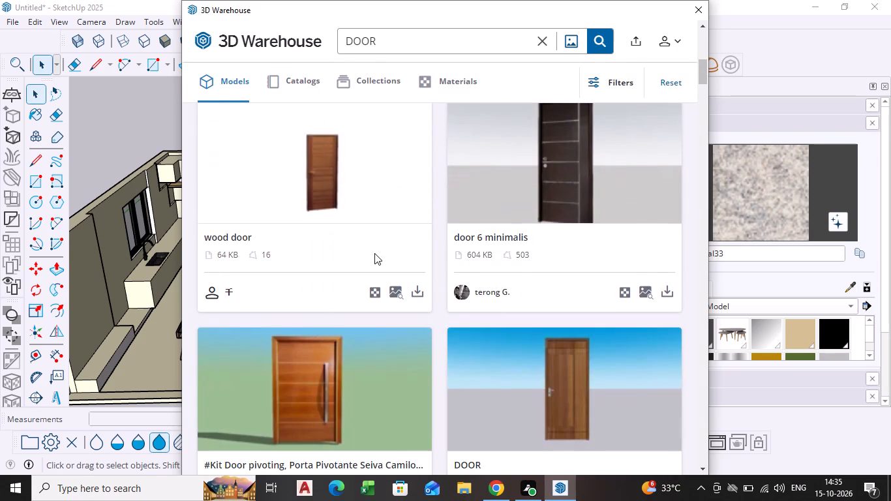
scroll(374, 253, "down", 1)
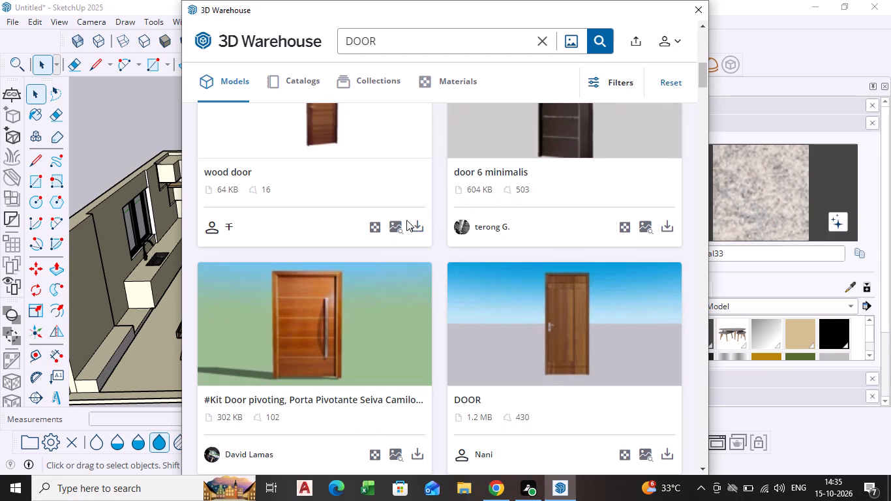
left_click(412, 226)
left_click(403, 260)
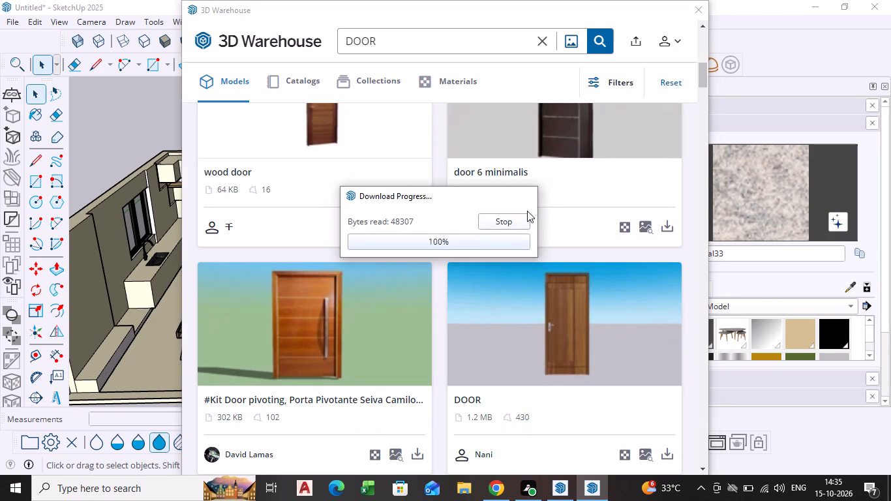
scroll(378, 222, "up", 9)
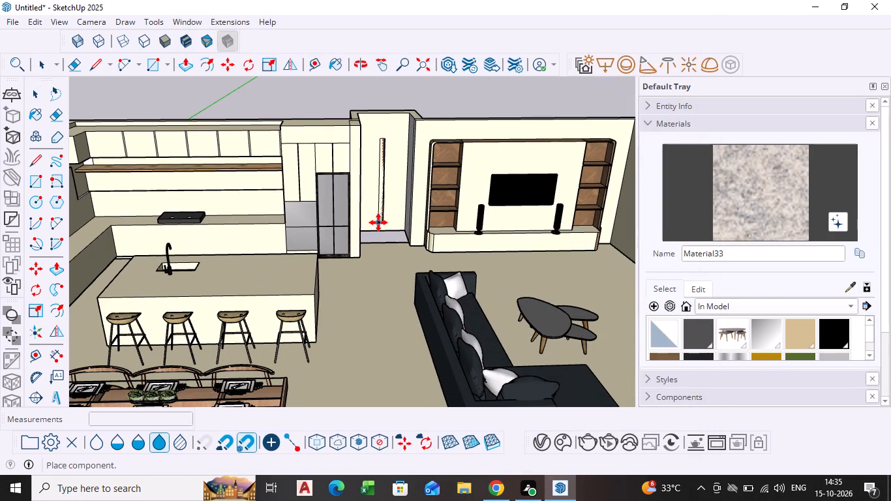
left_click(382, 307)
Rotate the placed wood door 90° about its bottom corner on the floor plane.
middle_click_drag(388, 301, 330, 286)
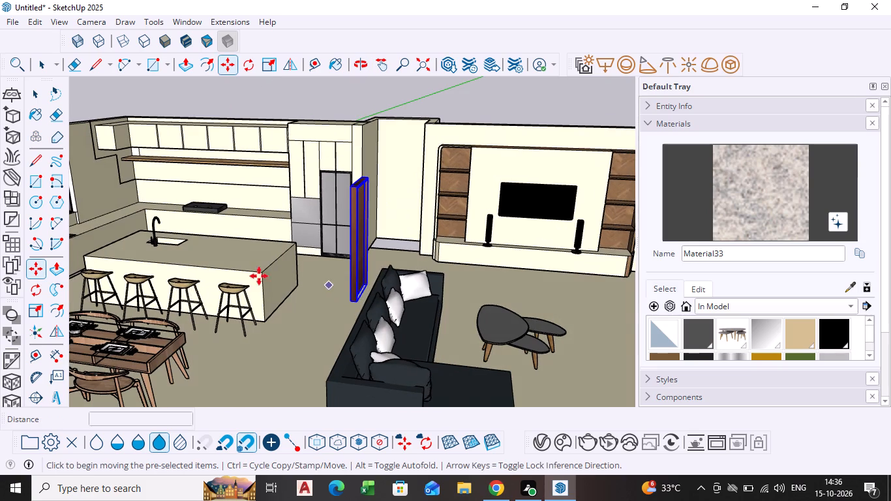
left_click(33, 294)
scroll(408, 303, "up", 2)
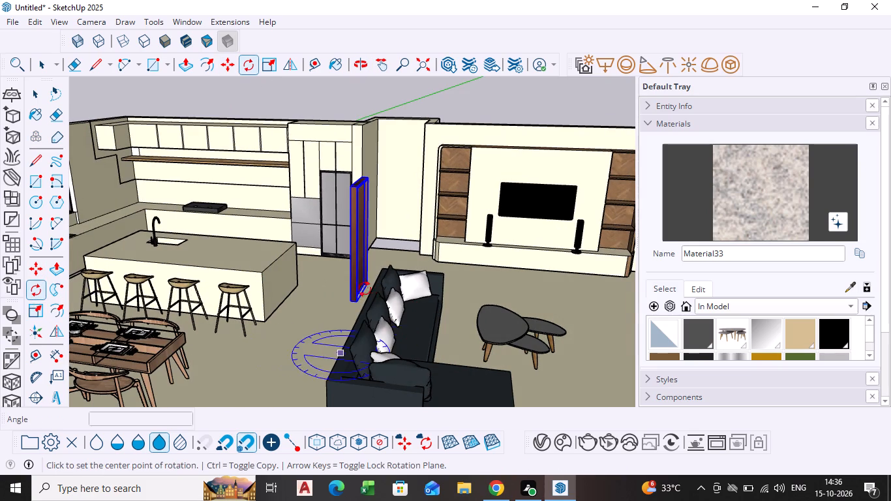
scroll(365, 289, "up", 6)
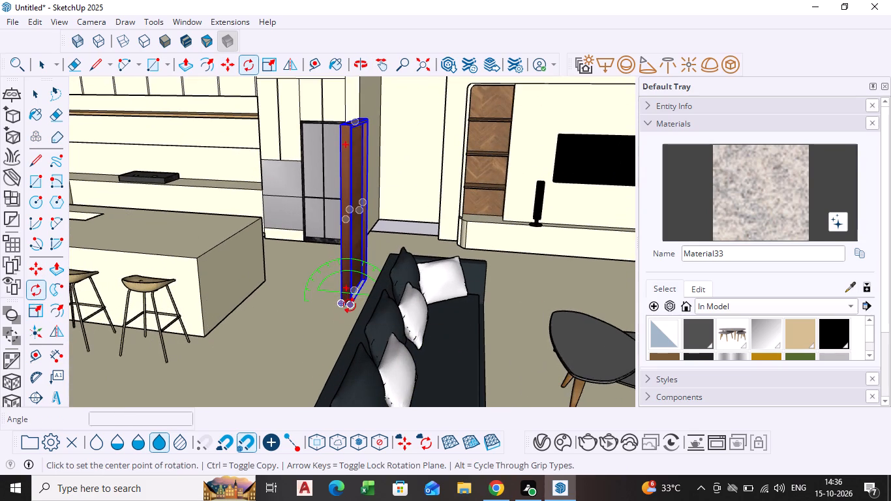
left_click(348, 309)
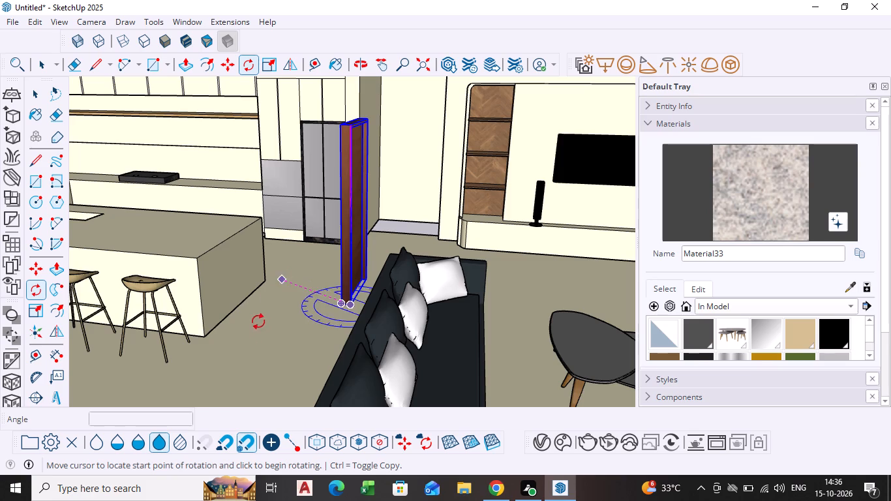
left_click(267, 345)
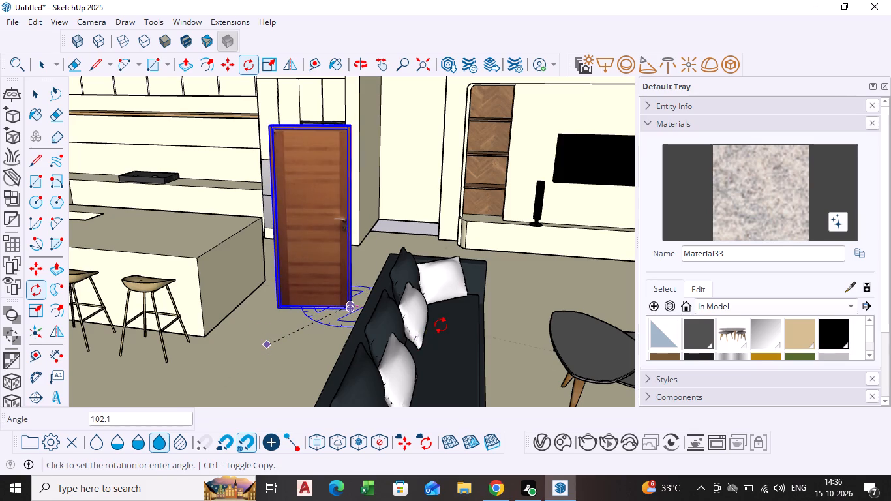
left_click(421, 331)
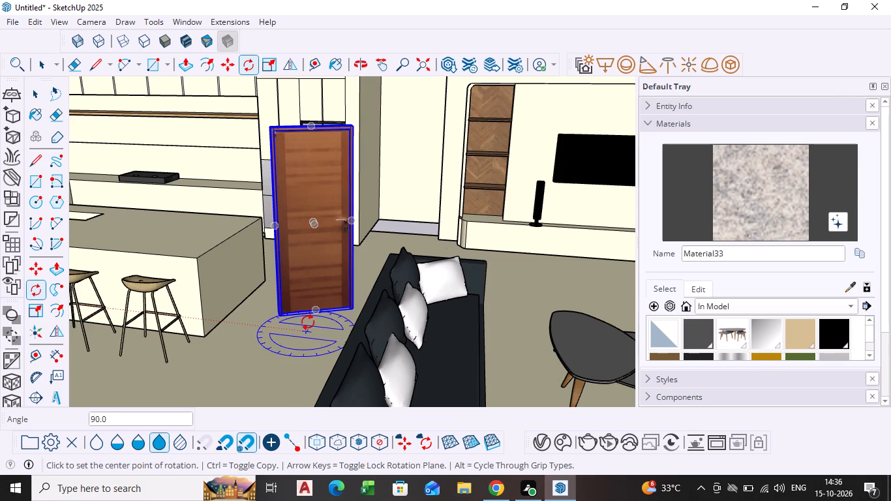
Move the wood door by its bottom corner to the recess opening between the refrigerator and the TV wall.
key("m")
left_click(279, 315)
scroll(429, 219, "up", 5)
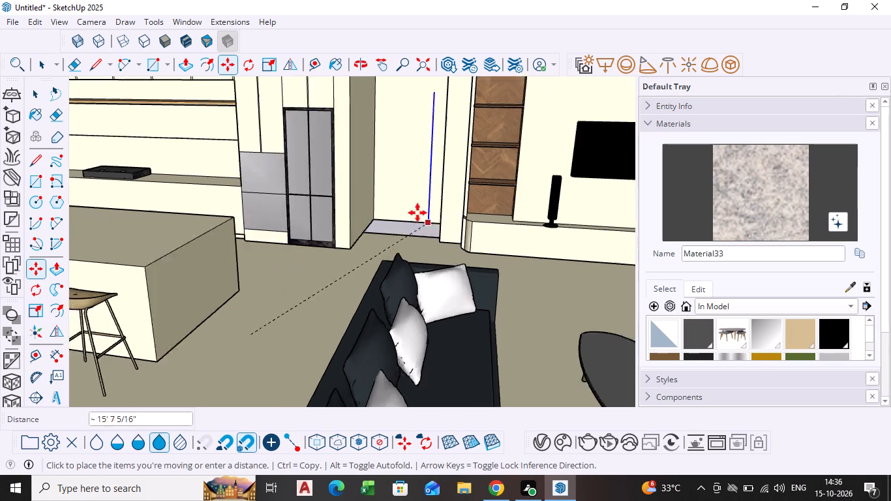
scroll(417, 213, "up", 5)
left_click(355, 266)
Rotate the wood door 60° on the floor plane about its bottom corner nearest the refrigerator.
middle_click_drag(349, 283, 365, 286)
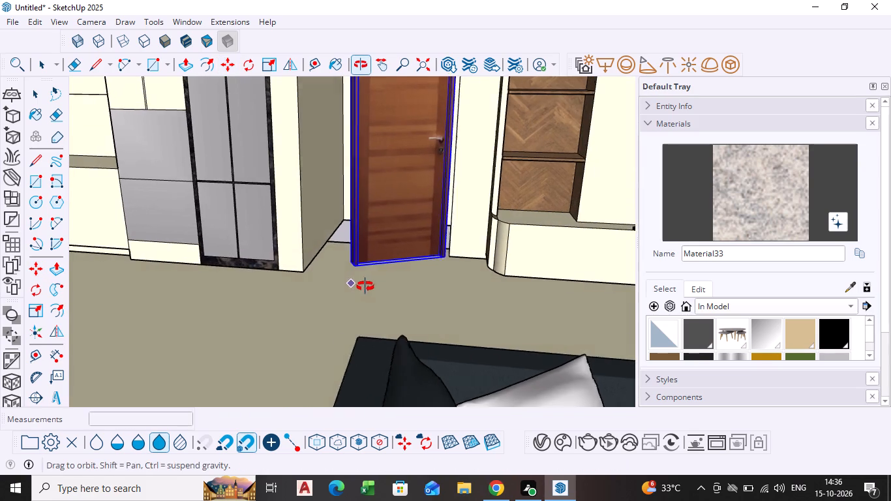
middle_click_drag(365, 286, 372, 288)
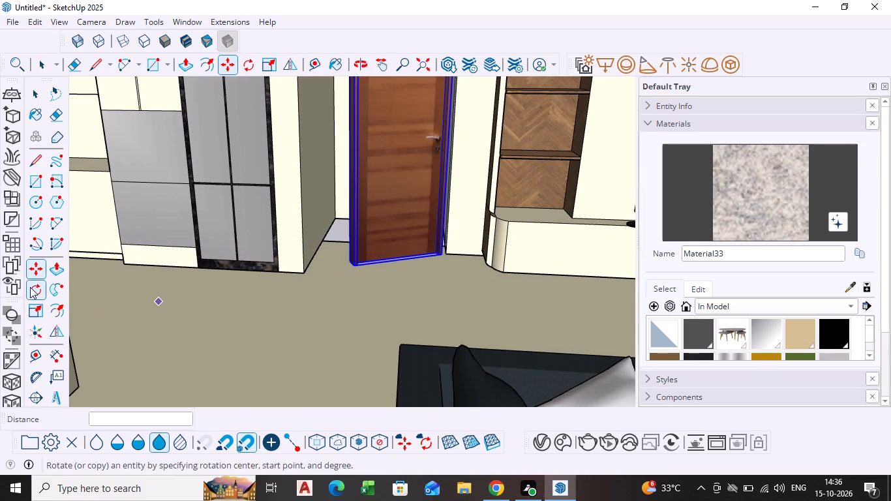
left_click(31, 287)
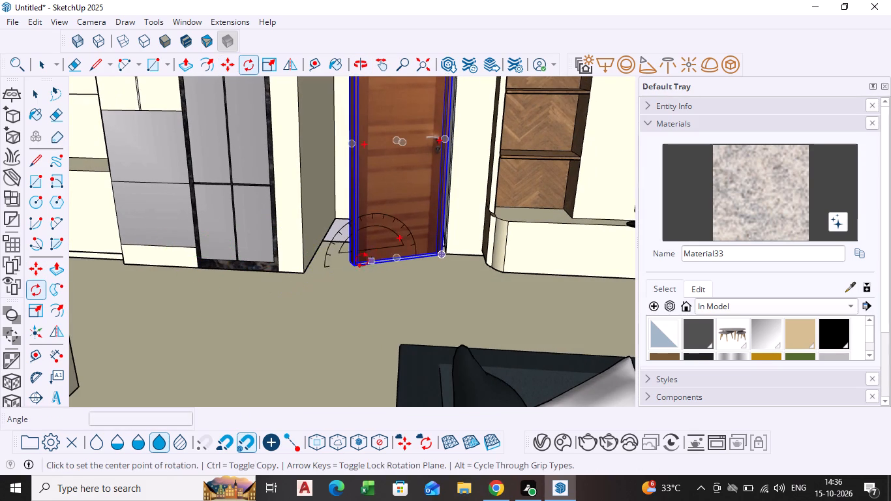
left_click(357, 275)
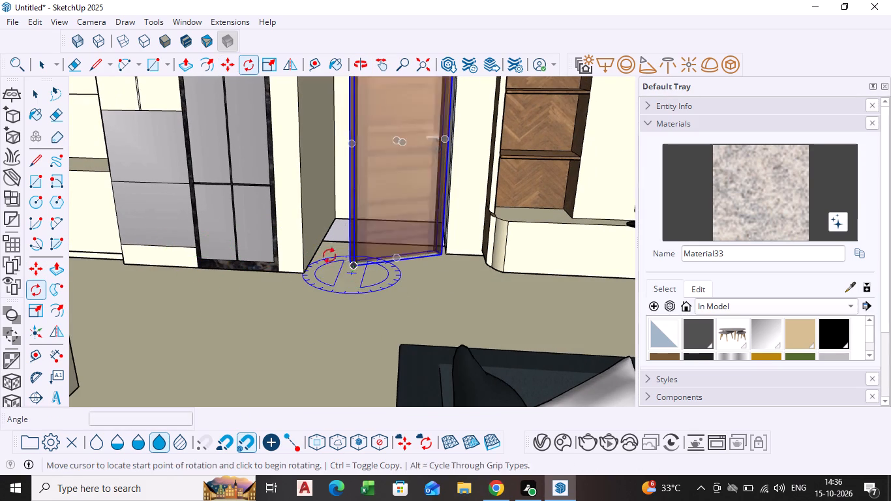
left_click(233, 243)
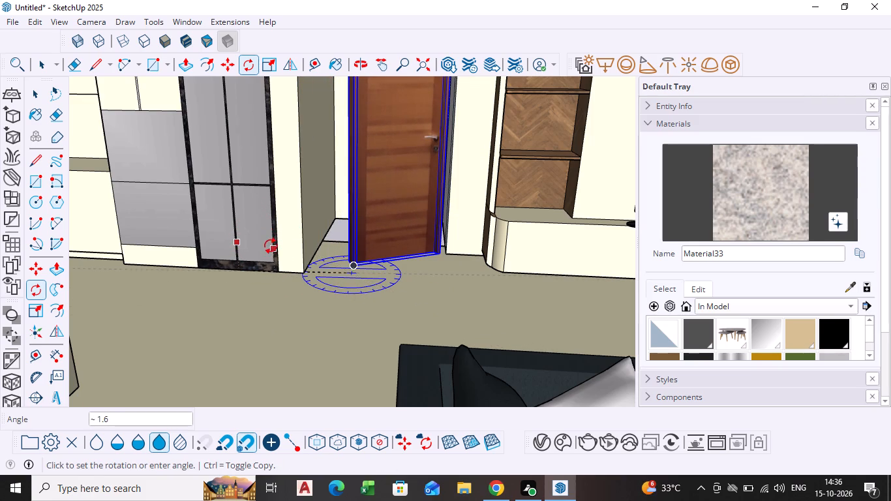
scroll(271, 245, "up", 5)
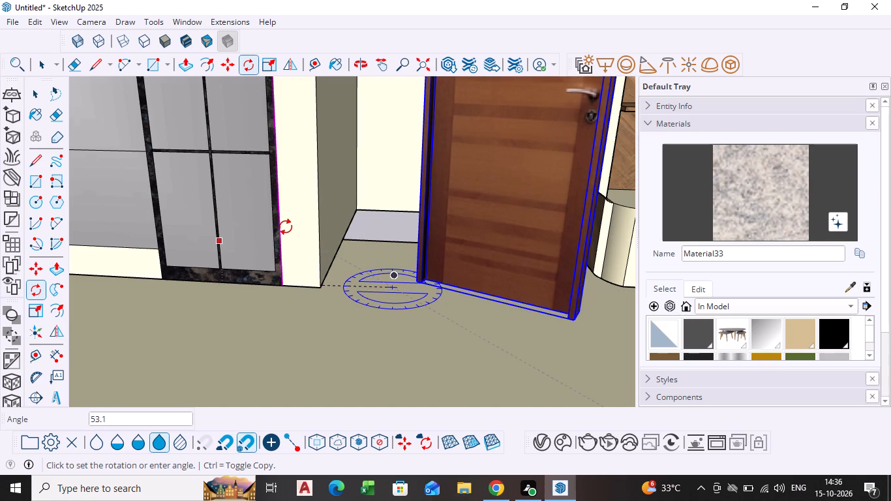
type("60")
key("Return")
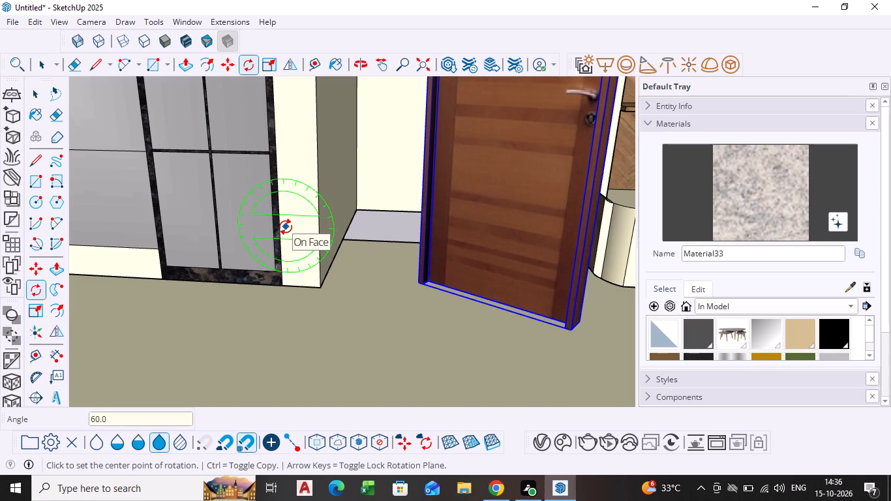
Adjust the door's rotation angle by trying 50°, 40°, 30°, 20° and 10°, settling on 20°.
type("50")
key("Return")
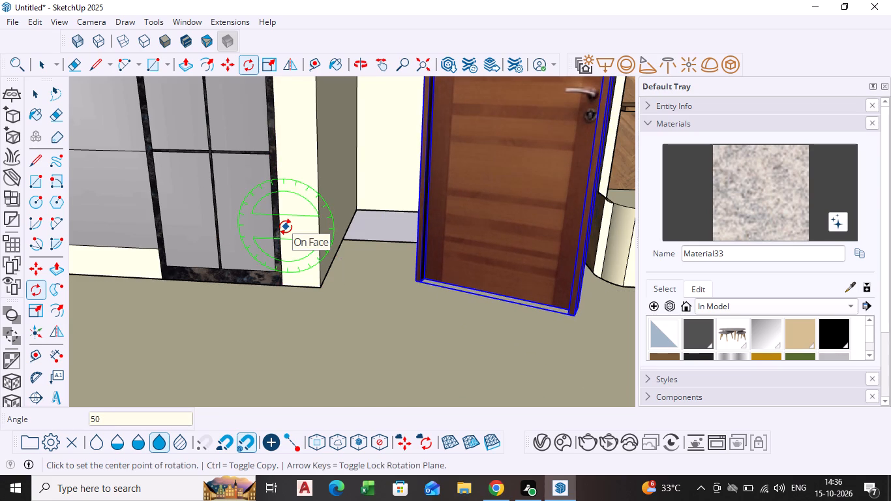
key("4")
key("0")
key("Return")
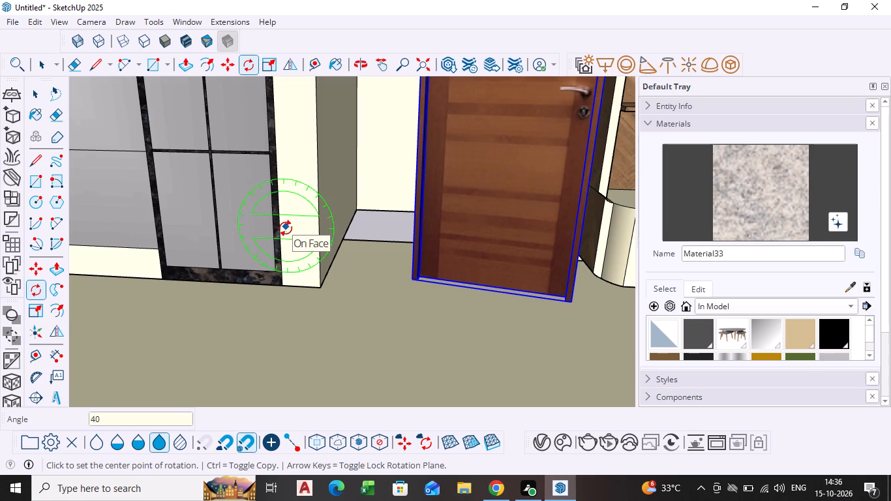
type("30")
key("Return")
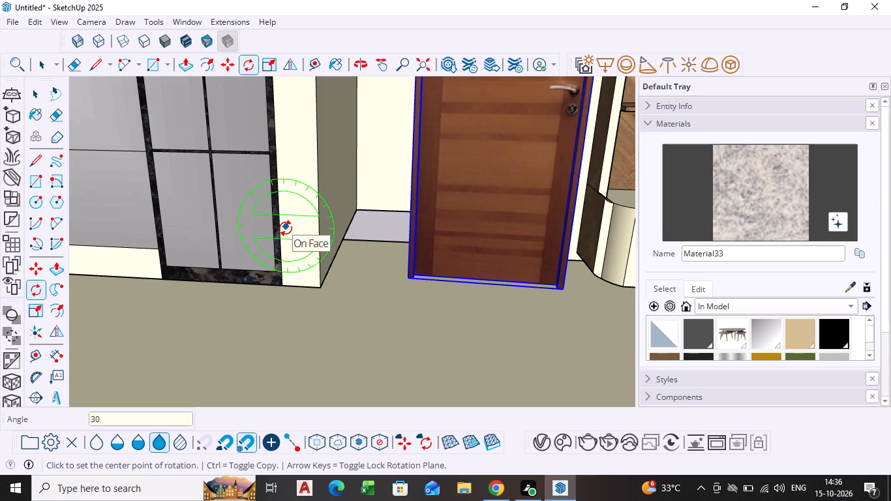
key("2")
key("0")
key("Return")
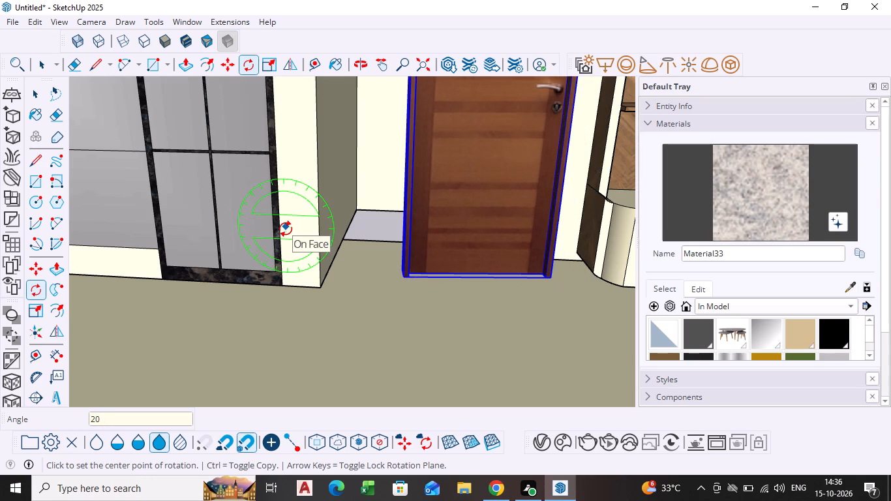
type("10")
key("Return")
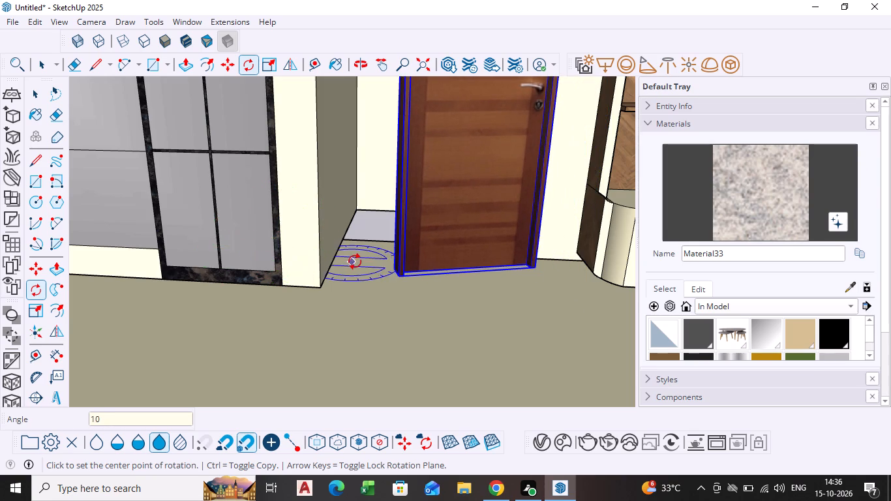
type("20")
key("Return")
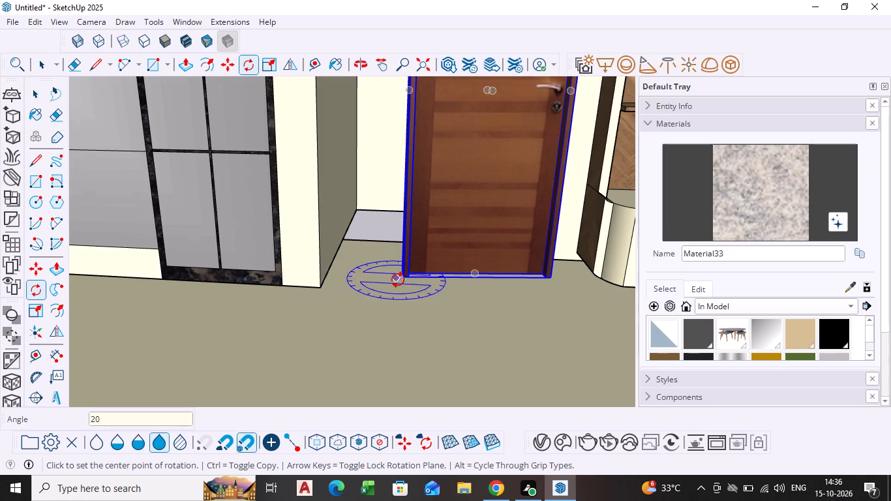
Move the wood door by its bottom corner onto the recess floor, then about 11 15/16" further toward the back wall.
key("space")
key("m")
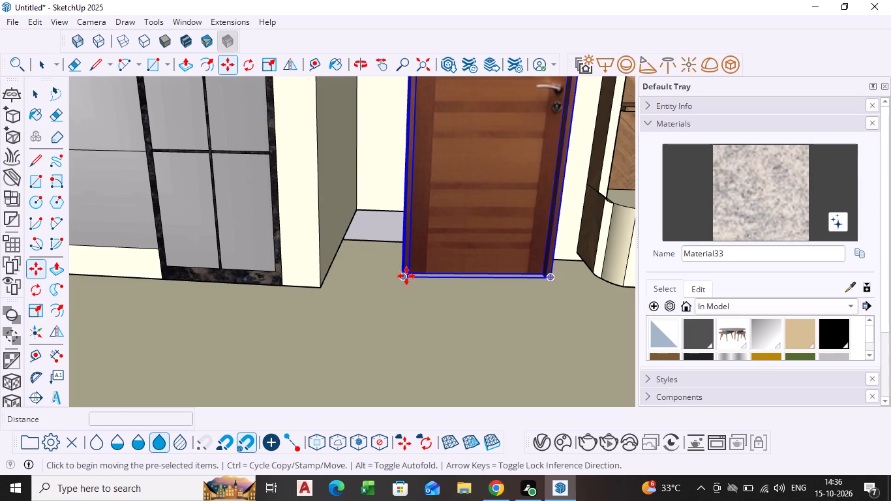
left_click(406, 276)
scroll(421, 198, "up", 9)
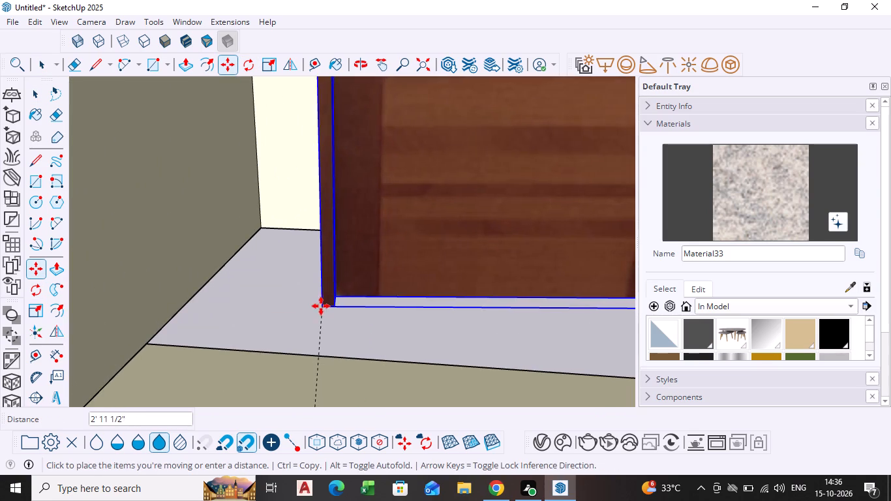
left_click(308, 305)
scroll(333, 305, "down", 10)
middle_click_drag(384, 318, 387, 318)
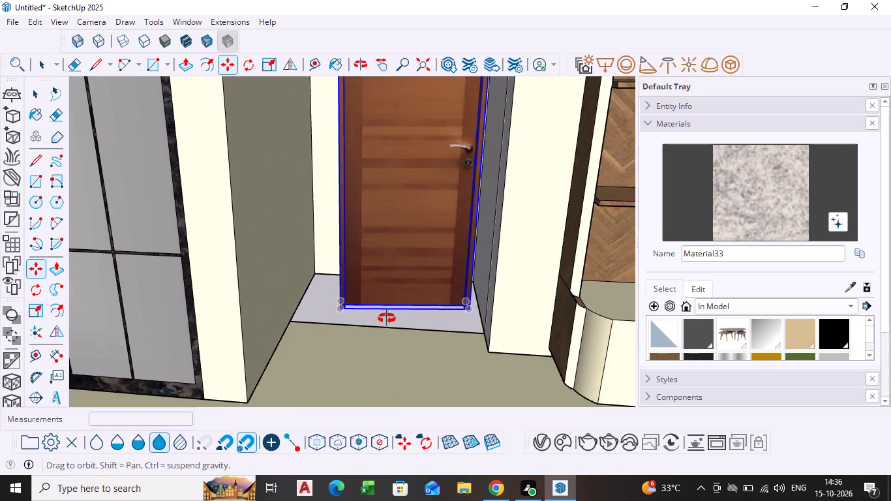
middle_click_drag(387, 318, 407, 318)
scroll(347, 303, "up", 3)
left_click(329, 309)
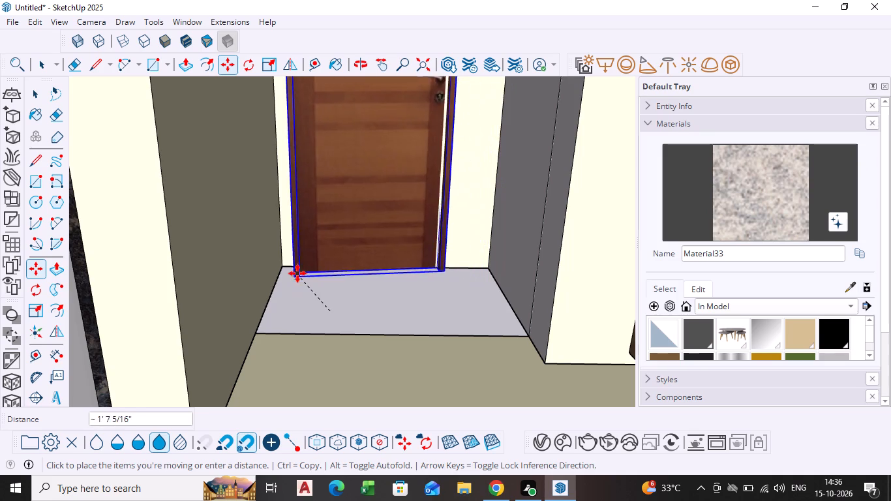
left_click(295, 292)
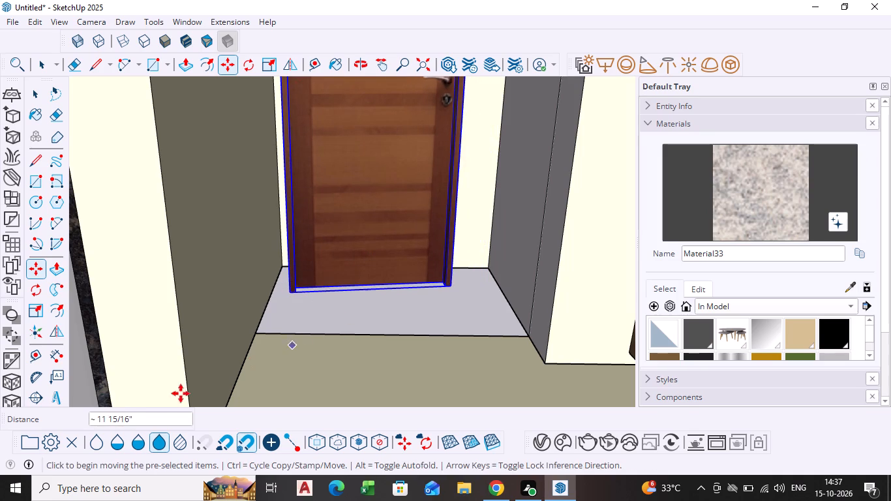
Rotate the wood door about 11° on the floor plane around its bottom corner on the refrigerator side.
left_click(29, 290)
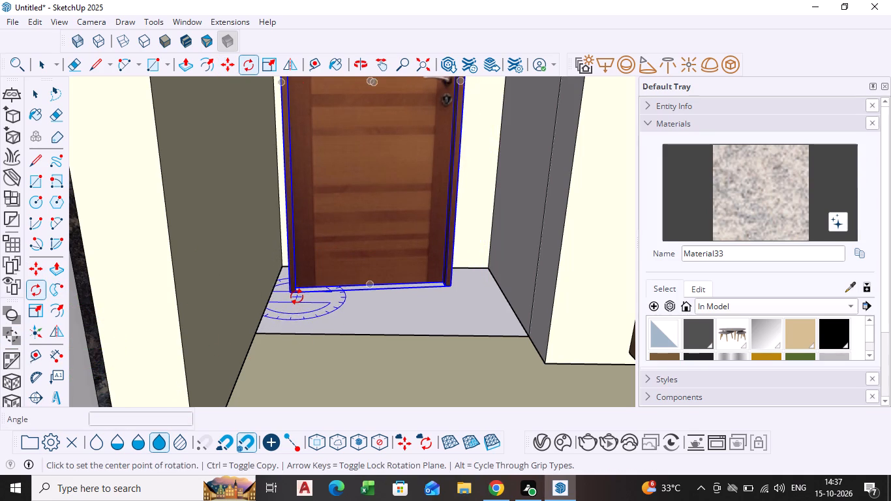
left_click(297, 297)
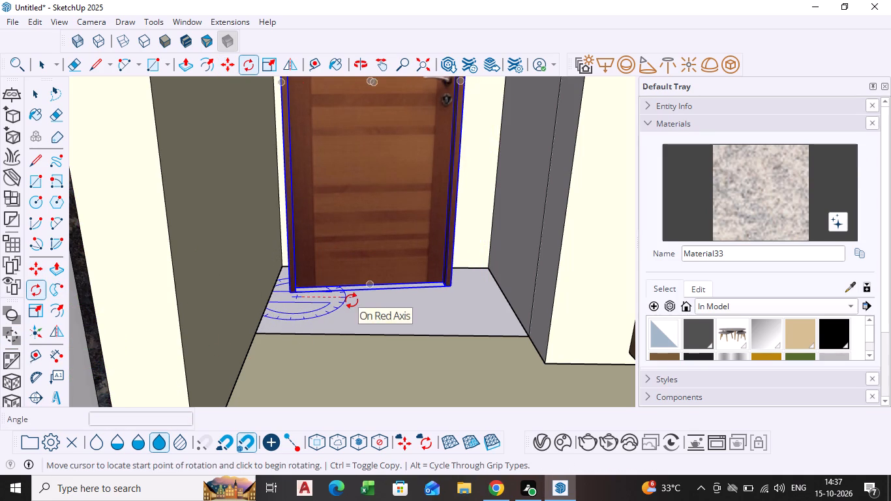
left_click(411, 310)
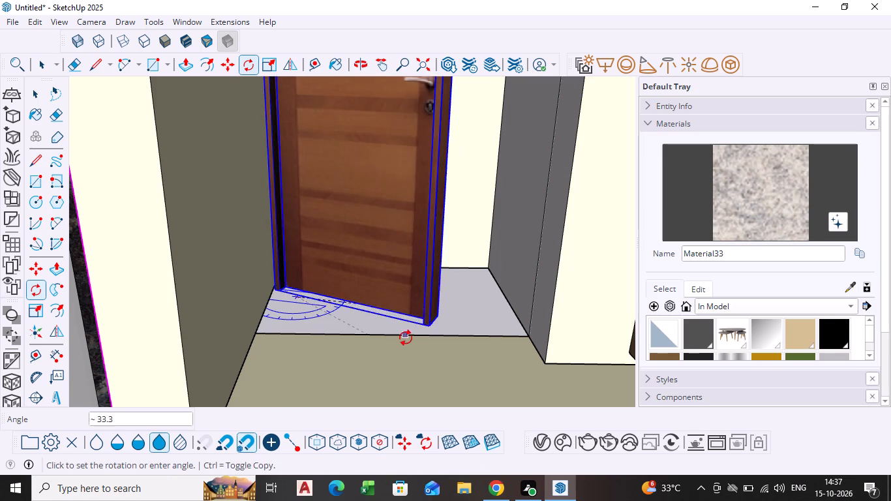
left_click(427, 325)
key("space")
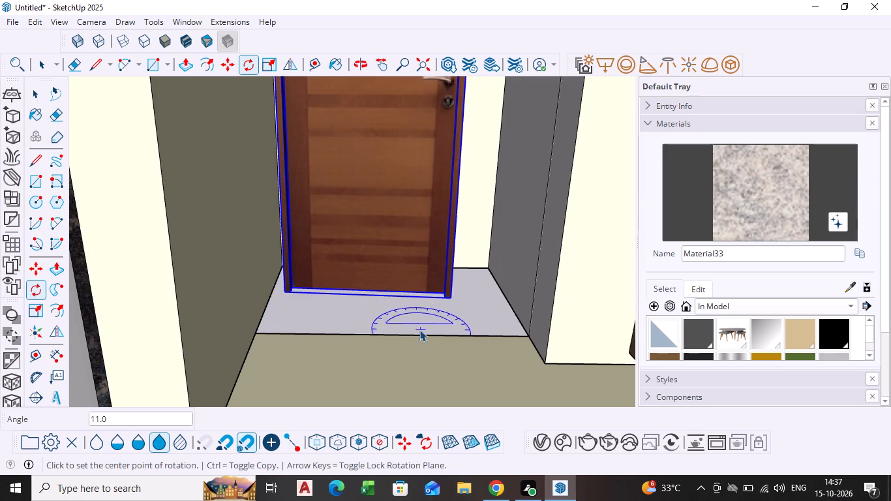
Move the wood door by its handle-side bottom corner toward the recess's back wall, close to the TV-wall side.
scroll(401, 324, "down", 4)
middle_click(391, 318)
scroll(387, 317, "down", 1)
middle_click_drag(386, 316, 357, 324)
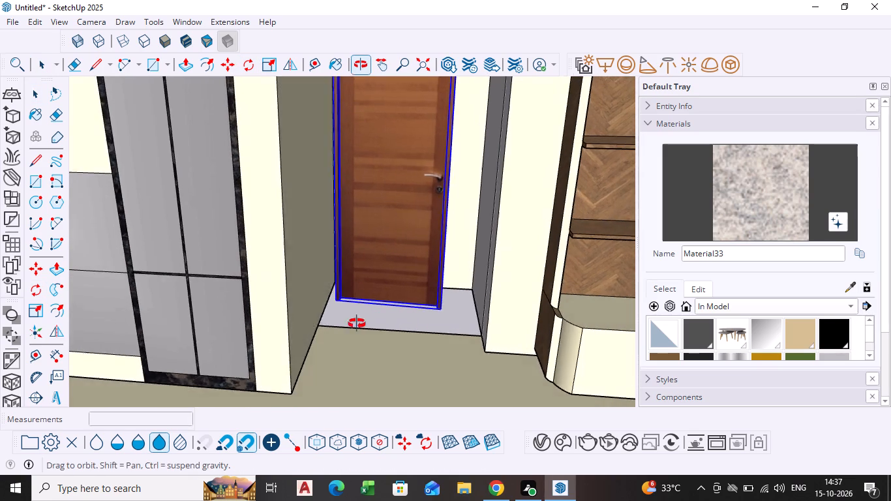
middle_click_drag(357, 324, 297, 340)
key("m")
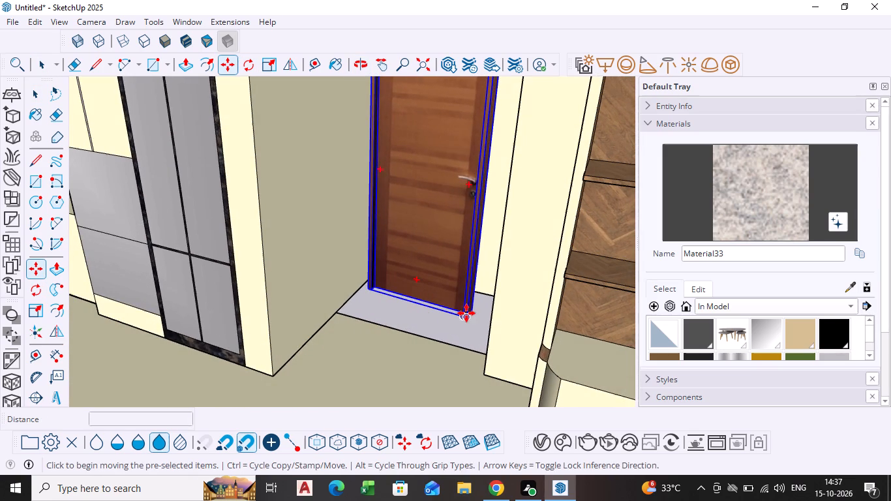
left_click(466, 313)
scroll(483, 301, "up", 8)
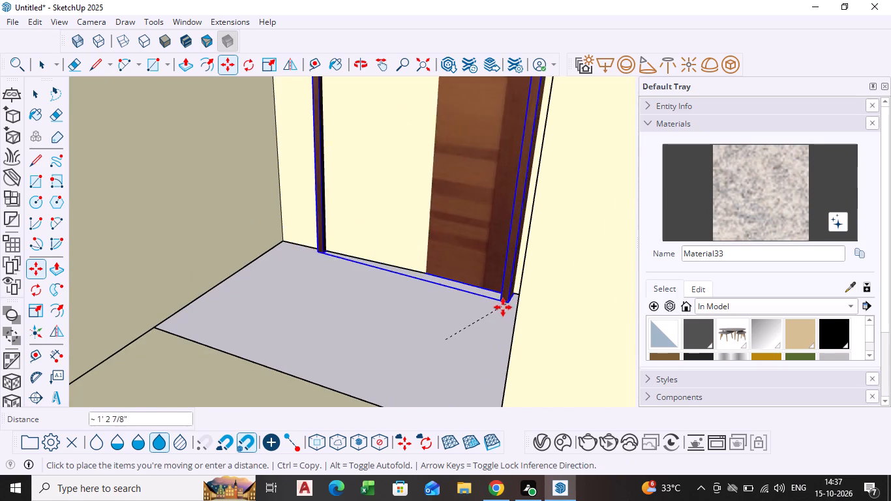
left_click(497, 312)
Stretch the wood door's width from its refrigerator-side edge to the recess side wall, at a green-axis scale of about 1.22.
middle_click_drag(415, 341, 520, 319)
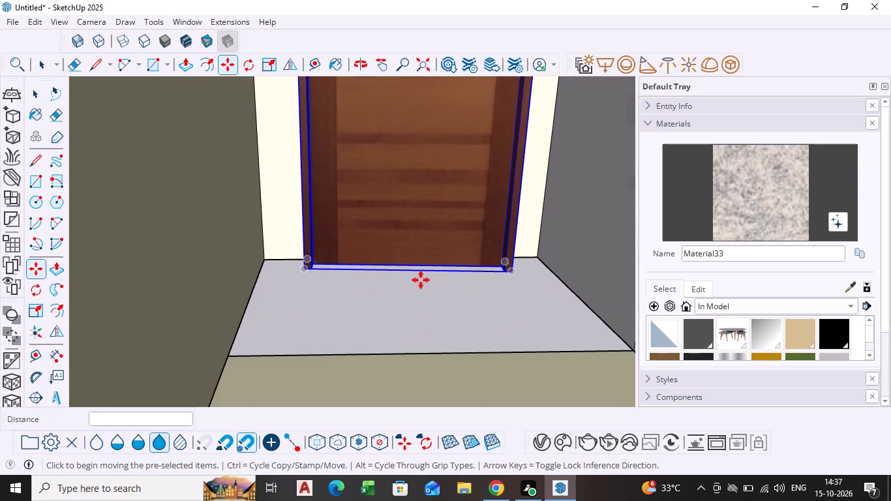
scroll(421, 280, "down", 9)
middle_click_drag(419, 281, 374, 343)
scroll(412, 288, "down", 1, "shift")
scroll(359, 247, "down", 2)
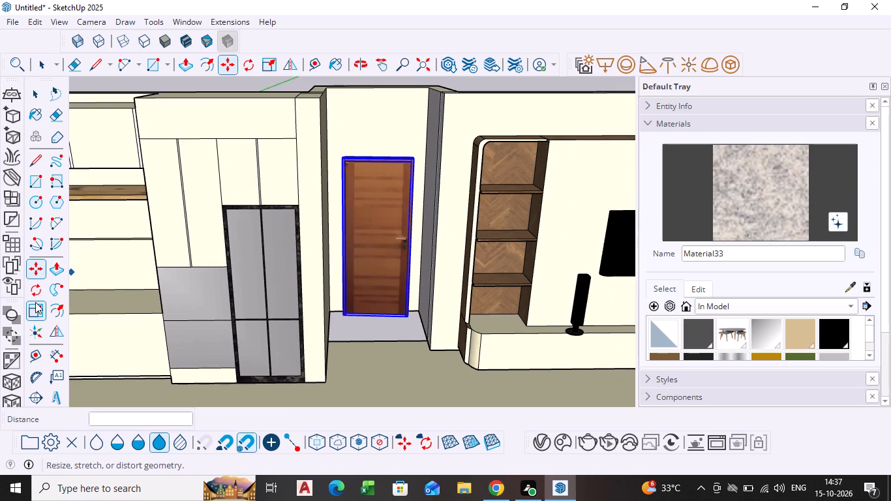
left_click(35, 302)
scroll(389, 230, "up", 8)
middle_click_drag(284, 262, 290, 266)
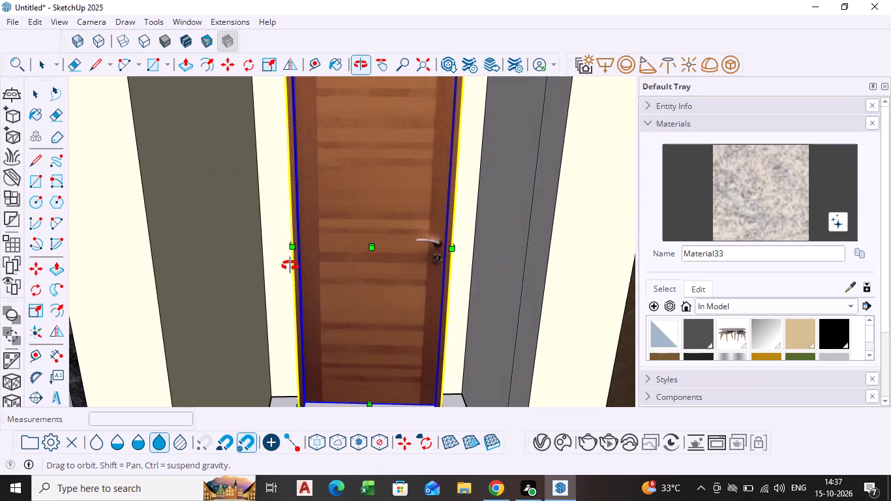
middle_click_drag(290, 266, 295, 269)
scroll(291, 252, "up", 6)
middle_click_drag(291, 251, 290, 279)
scroll(290, 279, "up", 5)
middle_click_drag(290, 281, 337, 303)
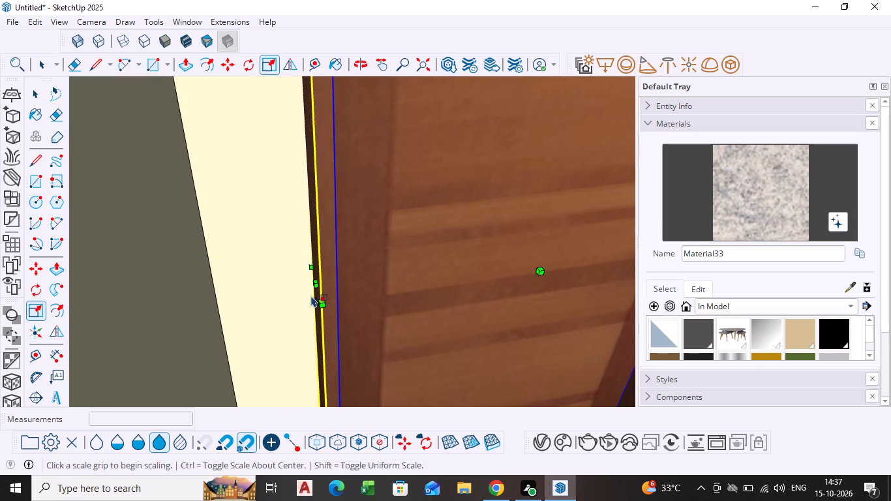
left_click(316, 282)
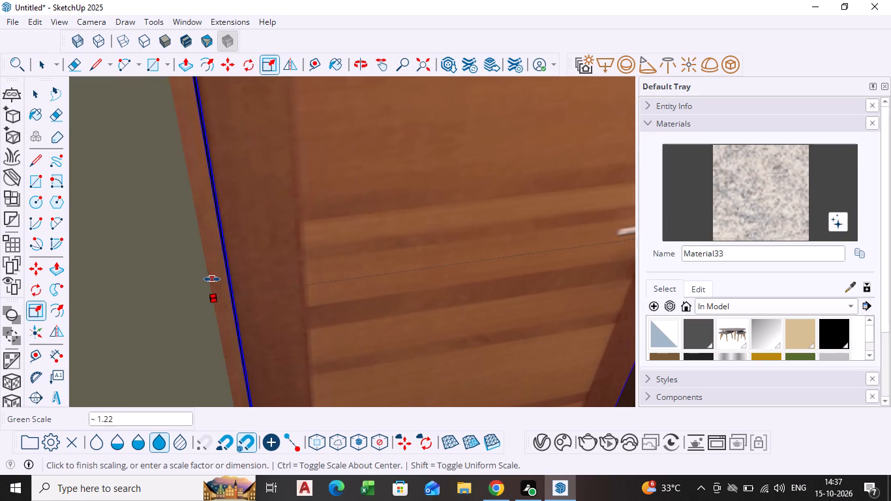
left_click(212, 279)
Stretch the wood door's width from its handle-side edge to the recess side wall next to the TV wall.
scroll(262, 283, "down", 11)
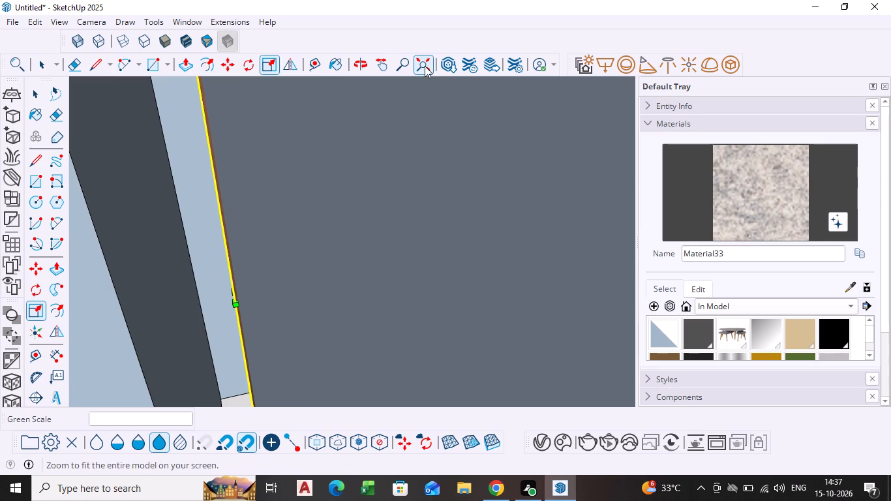
left_click(425, 66)
scroll(354, 391, "up", 2)
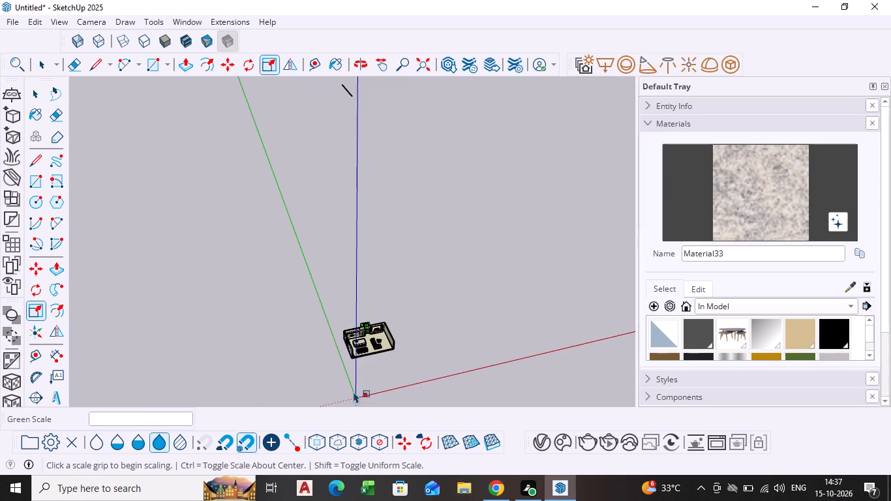
scroll(354, 391, "up", 20)
scroll(354, 391, "up", 18)
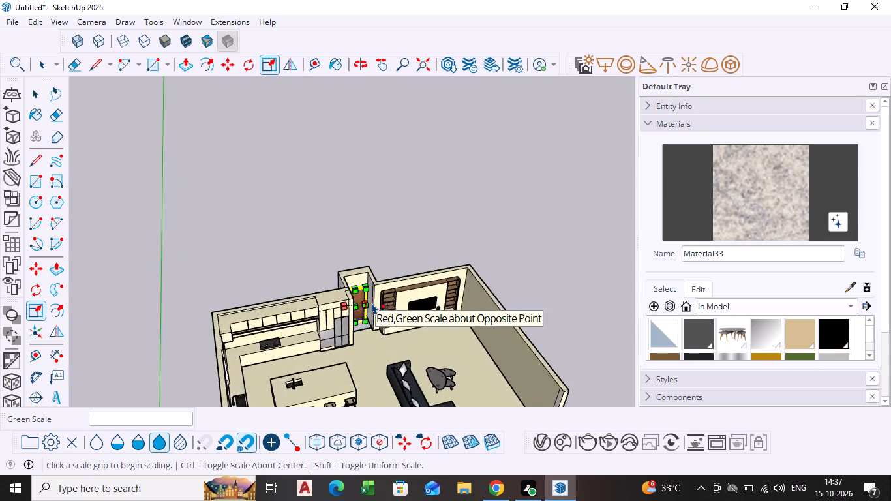
scroll(372, 303, "up", 13)
middle_click_drag(327, 303, 310, 307)
scroll(335, 301, "up", 5)
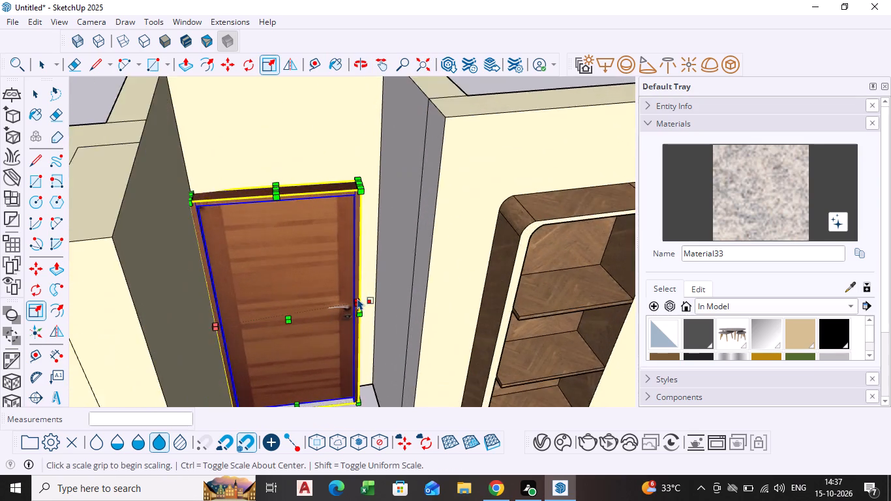
scroll(357, 298, "up", 5)
middle_click_drag(361, 308, 353, 324)
scroll(361, 308, "up", 5)
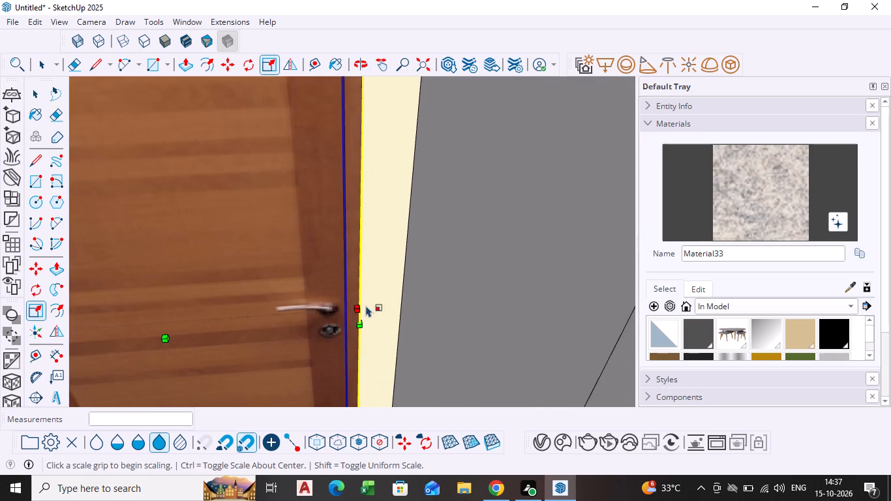
middle_click_drag(381, 299, 346, 326)
left_click(306, 352)
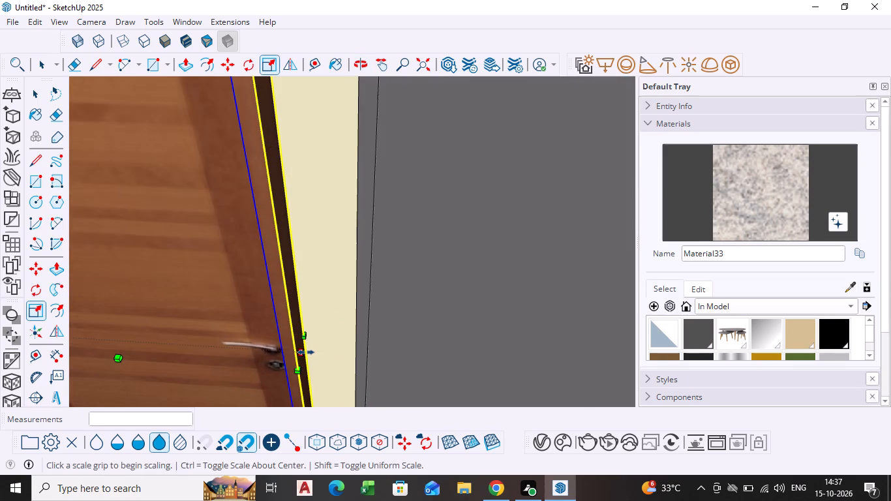
left_click(363, 343)
Stretch the wood door's height upward from its top edge at a blue-axis scale of 1.26 and deselect it.
scroll(257, 319, "down", 11)
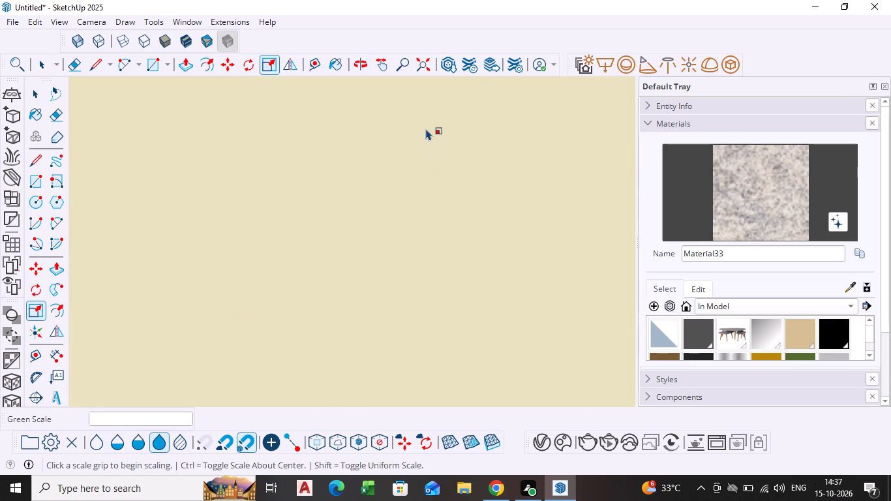
left_click(423, 68)
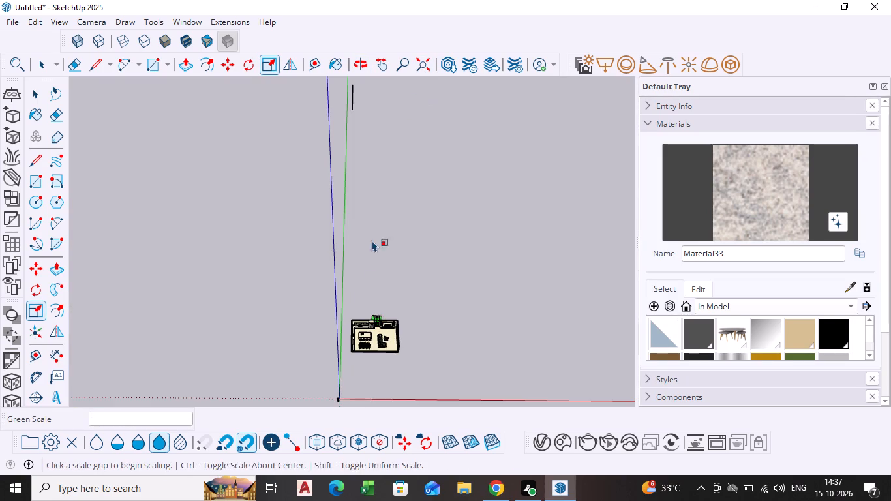
scroll(371, 317, "up", 20)
scroll(371, 317, "up", 11)
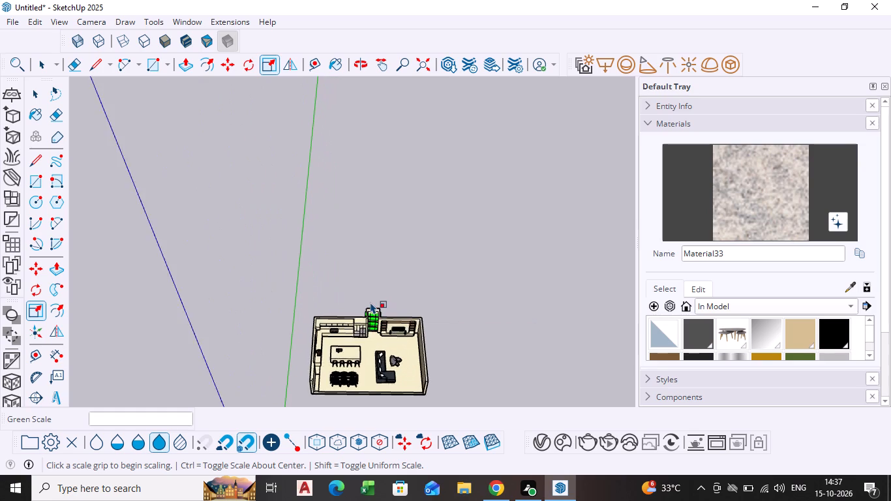
scroll(370, 302, "up", 20)
scroll(370, 302, "up", 16)
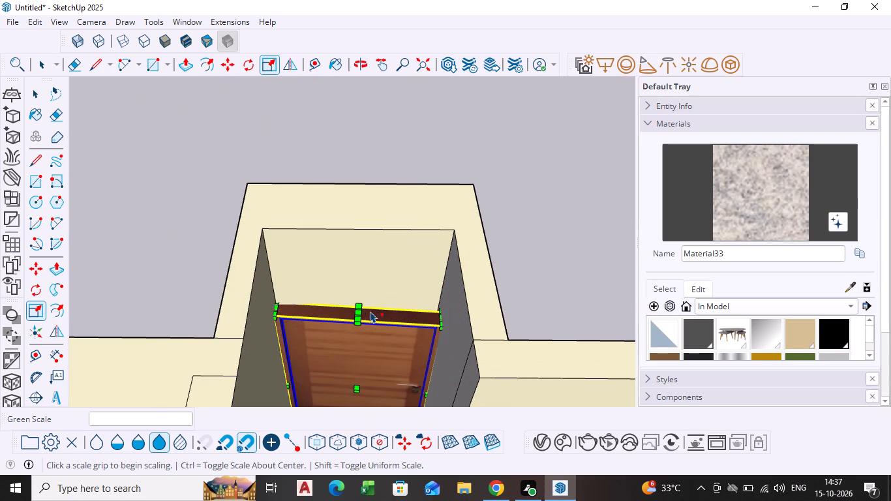
left_click(358, 311)
left_click(355, 266)
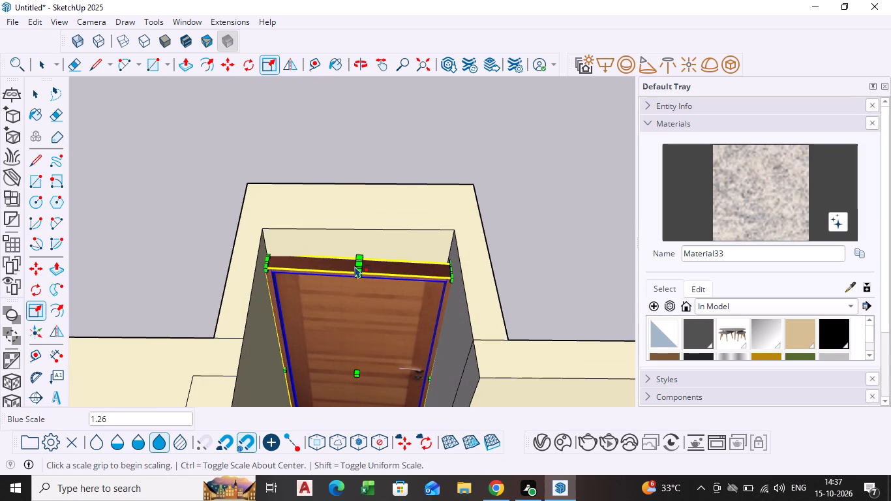
key("space")
left_click(568, 231)
Start a non-interactive render of the whole open-plan room, seen from the open front with kitchen, door, TV wall and furniture in frame.
scroll(436, 292, "down", 10)
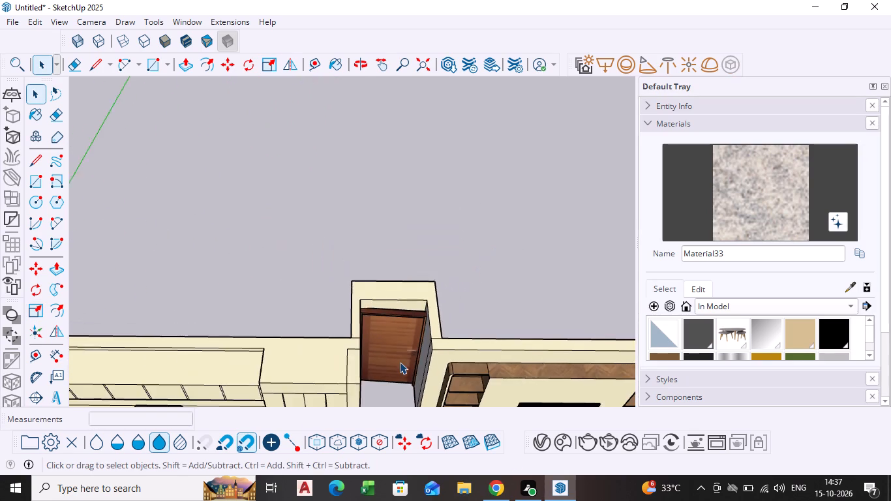
middle_click_drag(400, 362, 404, 252)
scroll(395, 284, "down", 8)
middle_click_drag(392, 326, 369, 213, "shift")
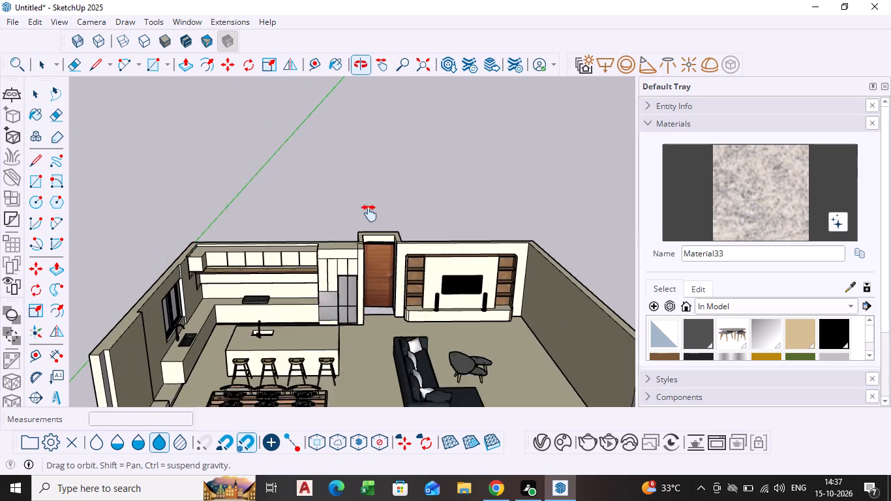
middle_click_drag(369, 213, 380, 182, "shift")
scroll(383, 254, "up", 3)
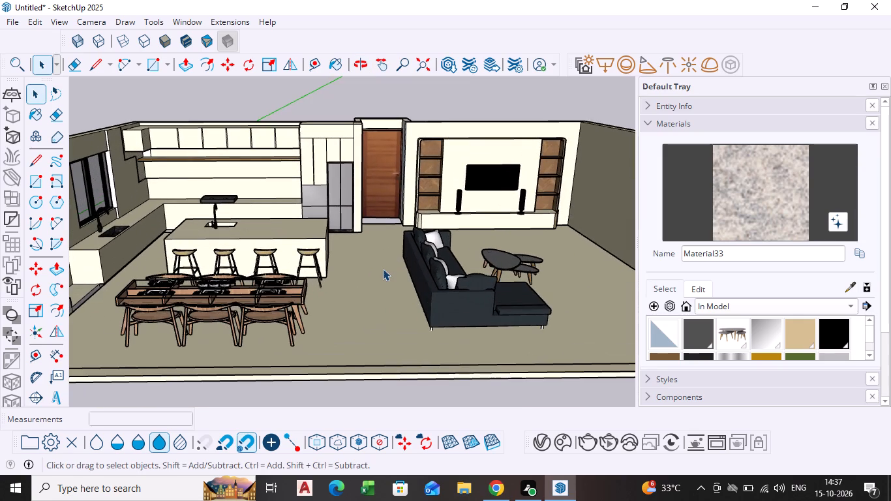
scroll(383, 273, "down", 1)
middle_click_drag(383, 273, 377, 304)
scroll(327, 309, "down", 1)
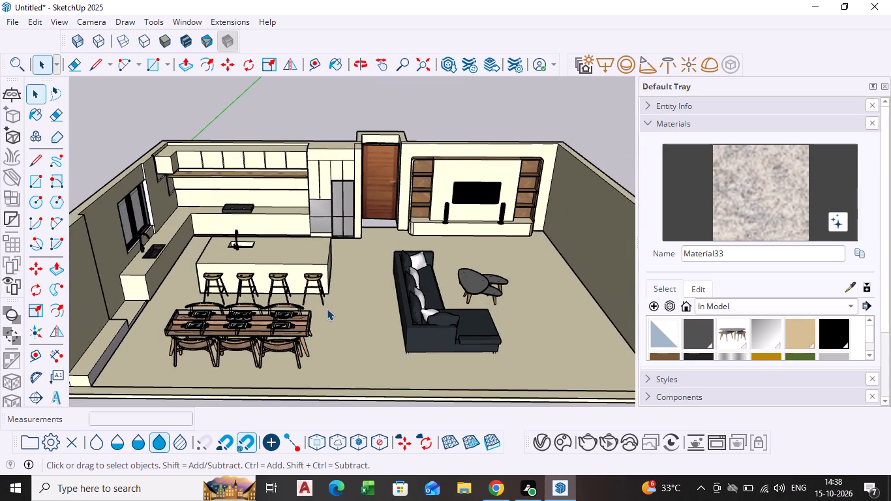
scroll(322, 306, "down", 1)
middle_click_drag(322, 305, 337, 294, "shift")
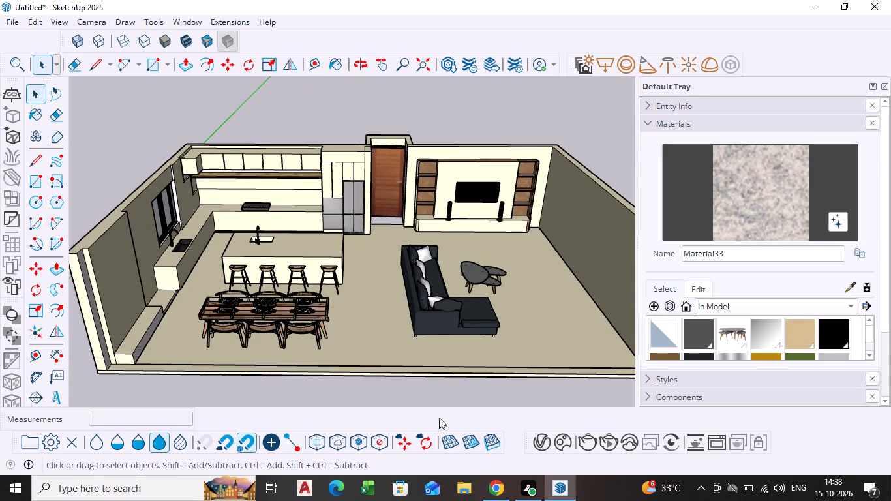
left_click(581, 440)
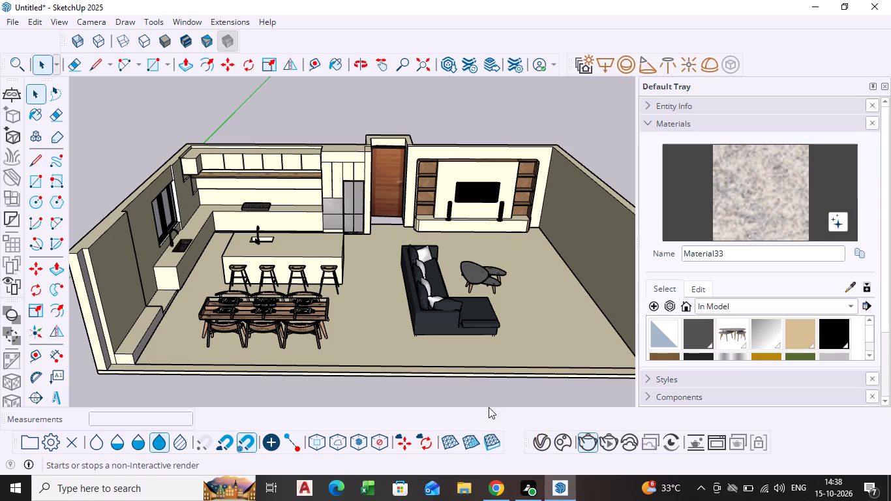
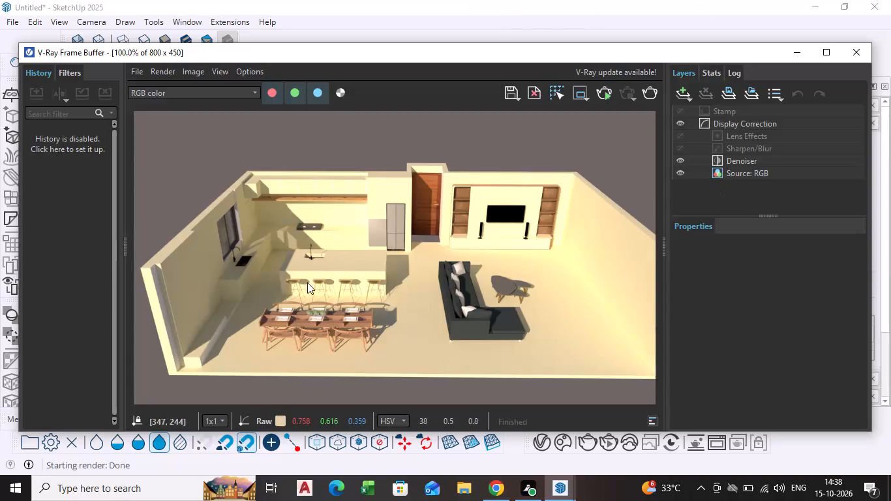
Close the finished V-Ray render window and return to the room model.
left_click(862, 53)
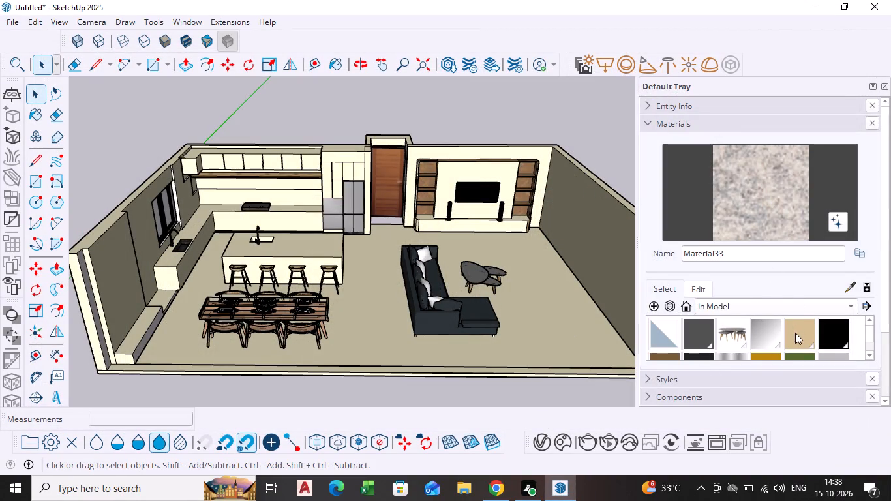
scroll(795, 333, "down", 4)
scroll(795, 333, "up", 3)
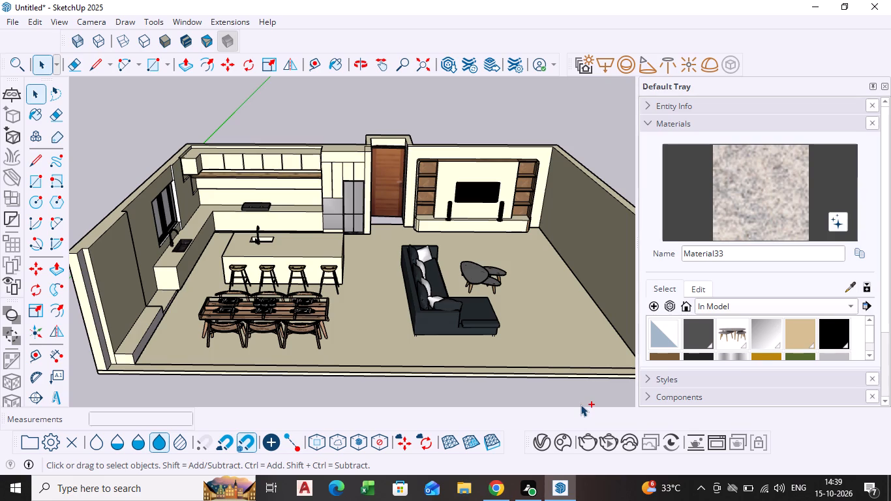
Save the model, accepting the purge of unused components, materials, environments, styles and tags.
key("ctrl+s")
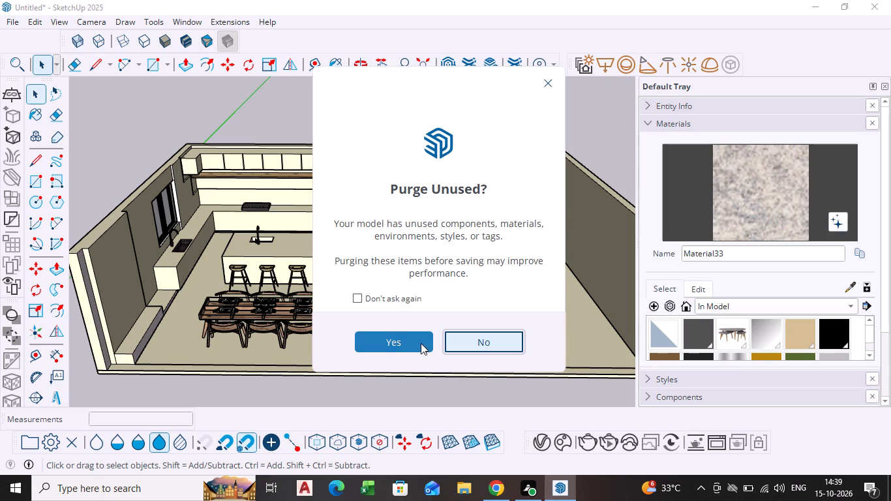
left_click(420, 342)
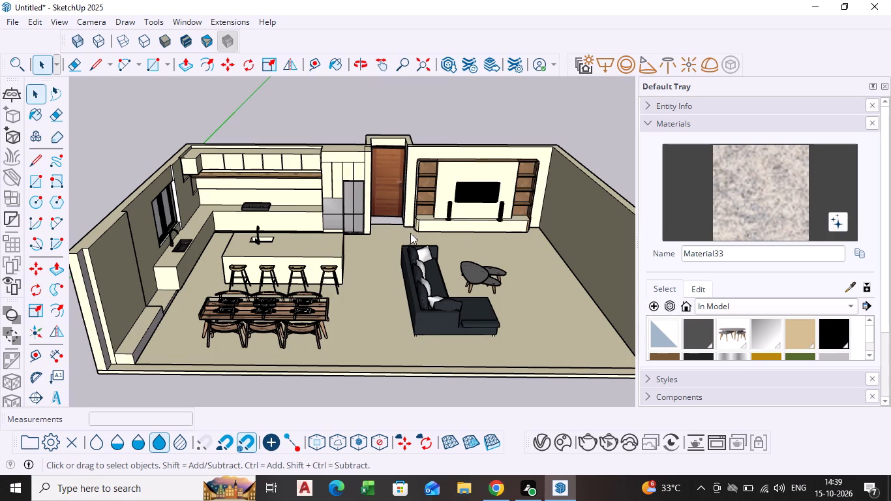
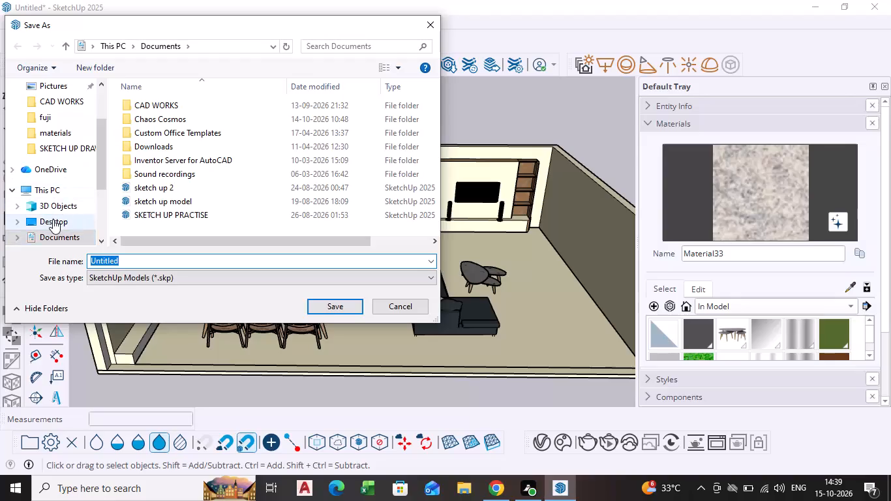
Save the room model to the Desktop as a SketchUp model named WWHOLE HOUSEEE.
left_click(53, 219)
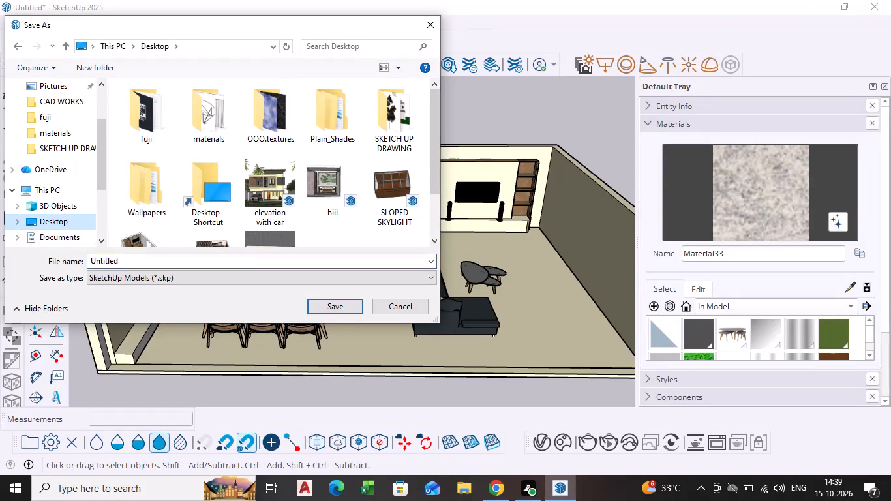
left_click(147, 258)
key("BackSpace")
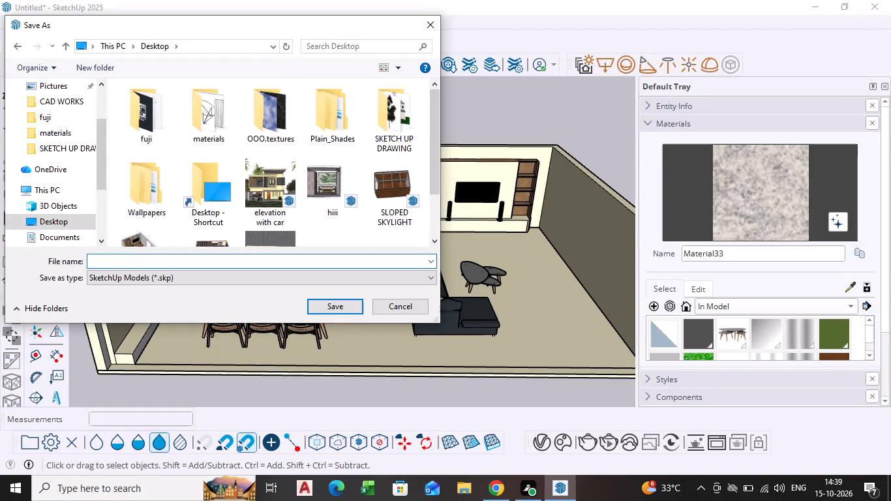
type("HO")
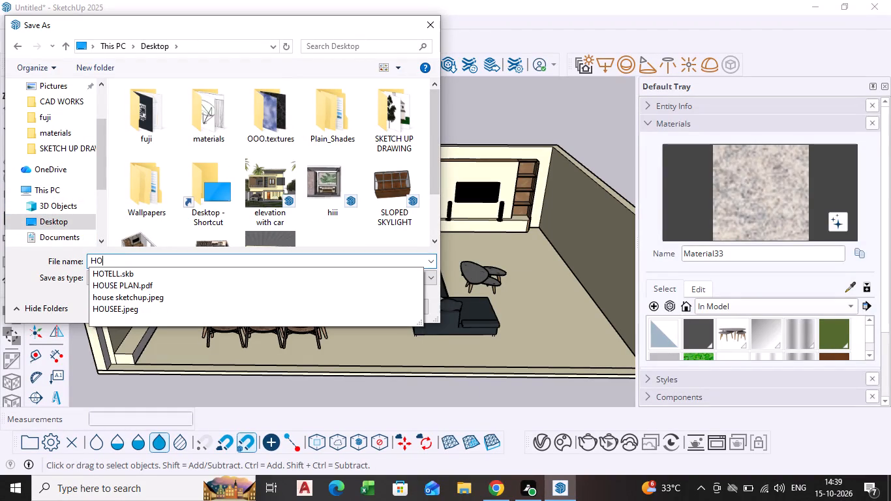
key("BackSpace")
key("BackSpace")
key("BackSpace")
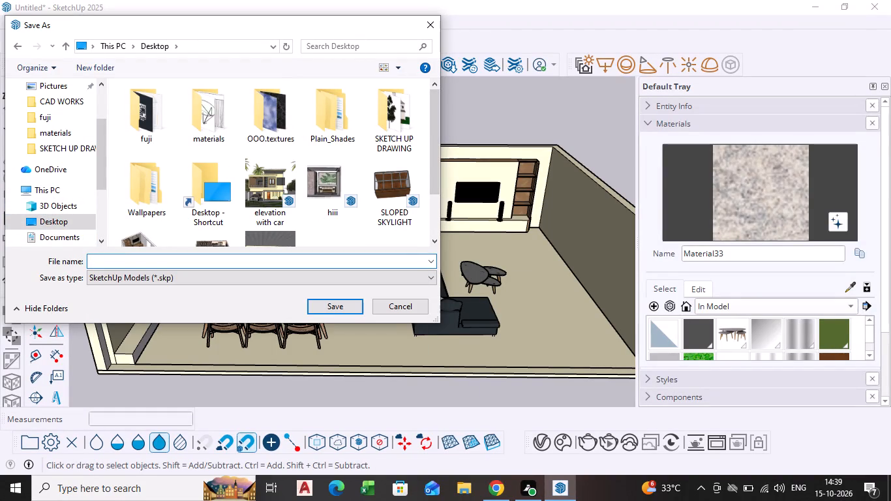
type("WHOL")
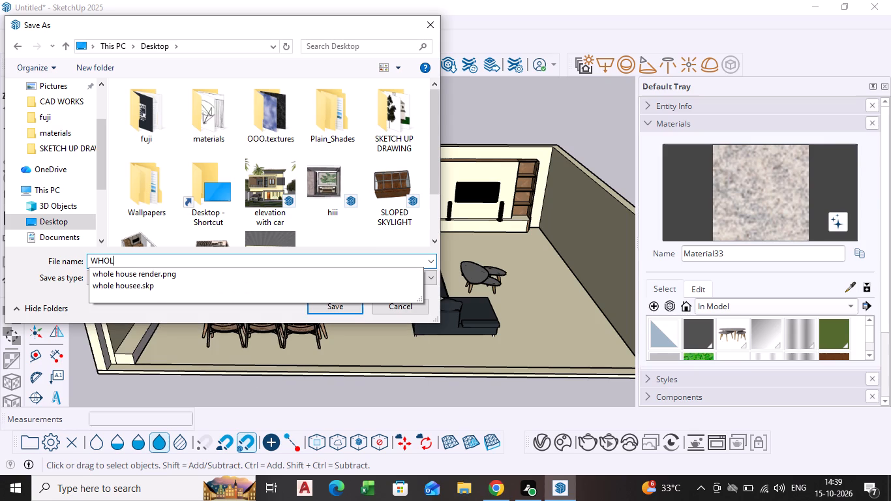
type("E HOUSEE")
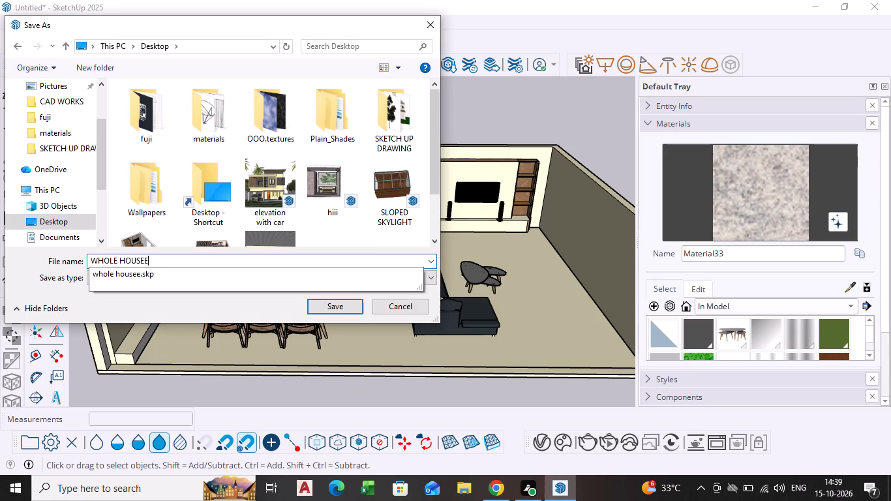
key("e")
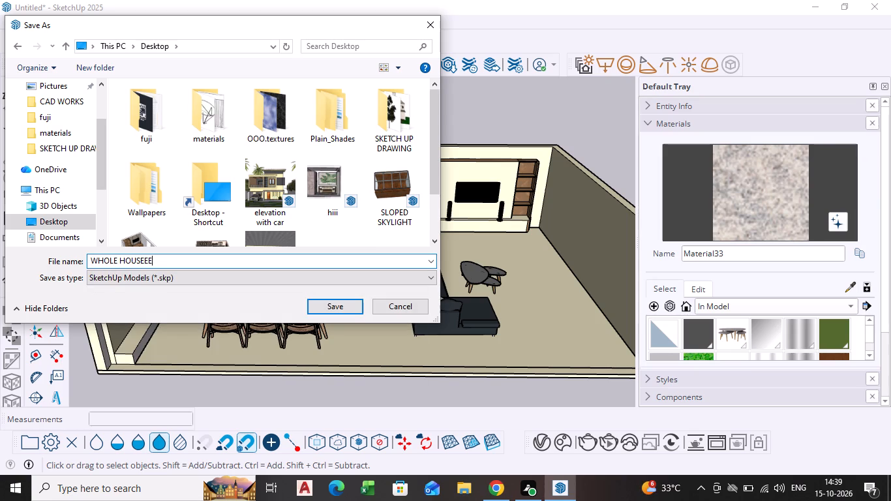
key("space")
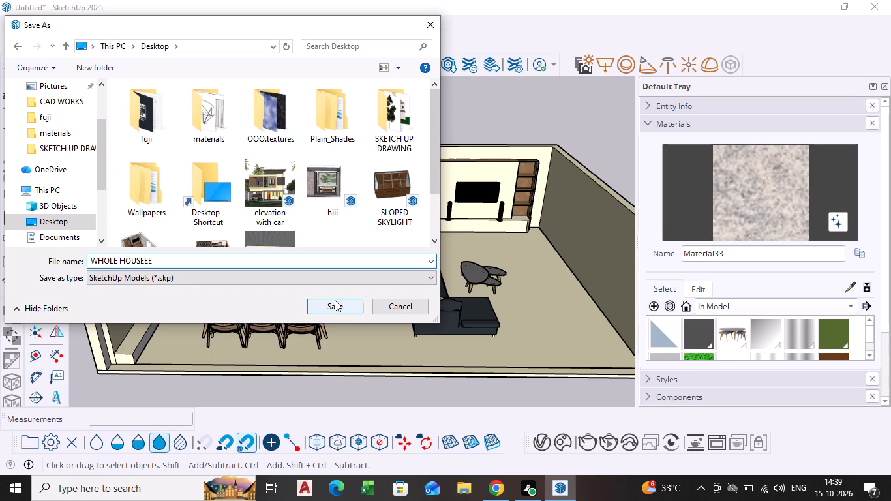
left_click(91, 258)
key("w")
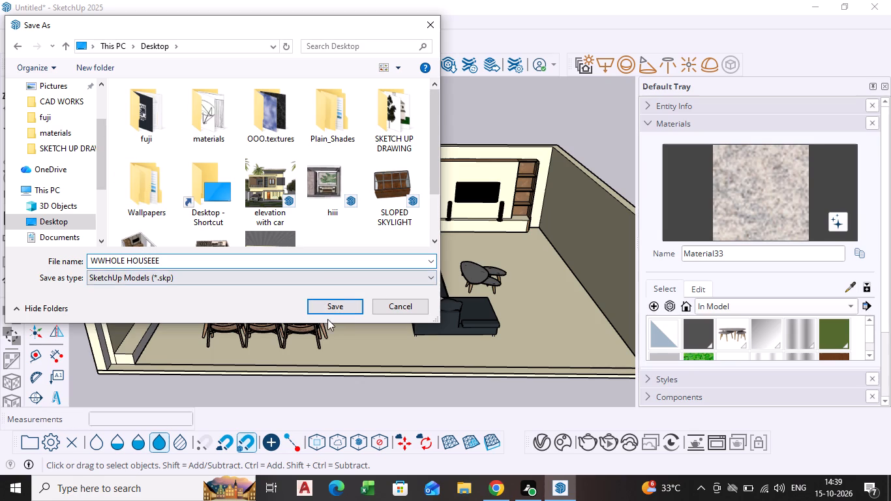
left_click(328, 319)
left_click(333, 309)
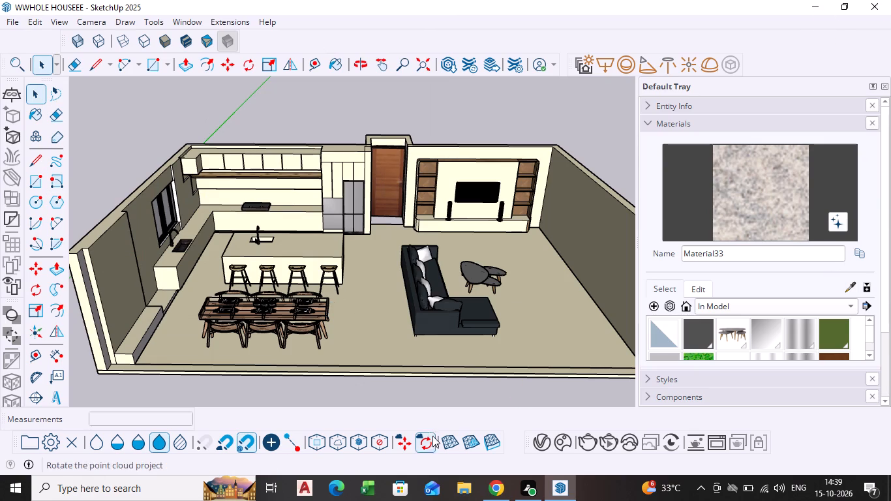
Show the Windows desktop to check for the saved model file.
left_click(890, 496)
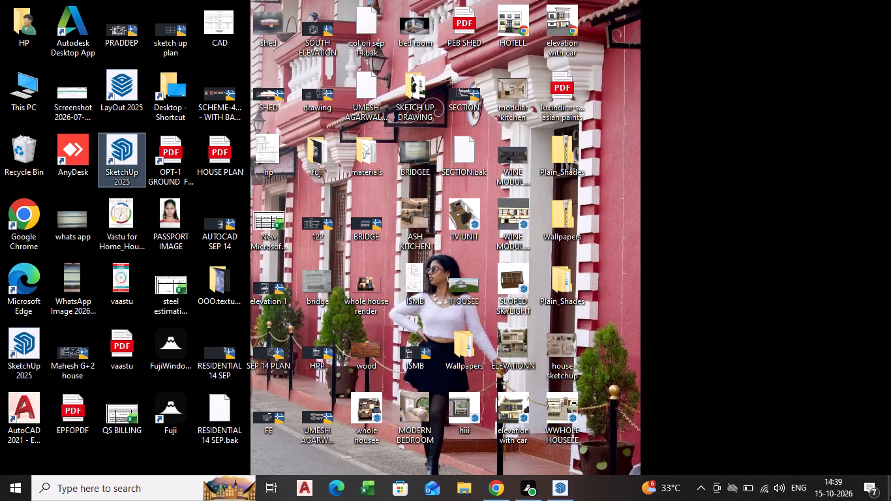
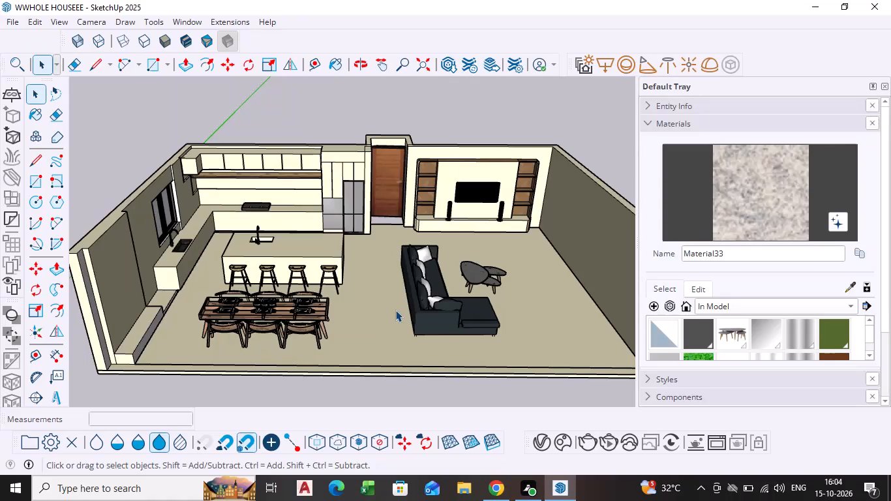
Look over the furnished kitchen, dining and living areas of the room model from several angles.
scroll(363, 286, "down", 3)
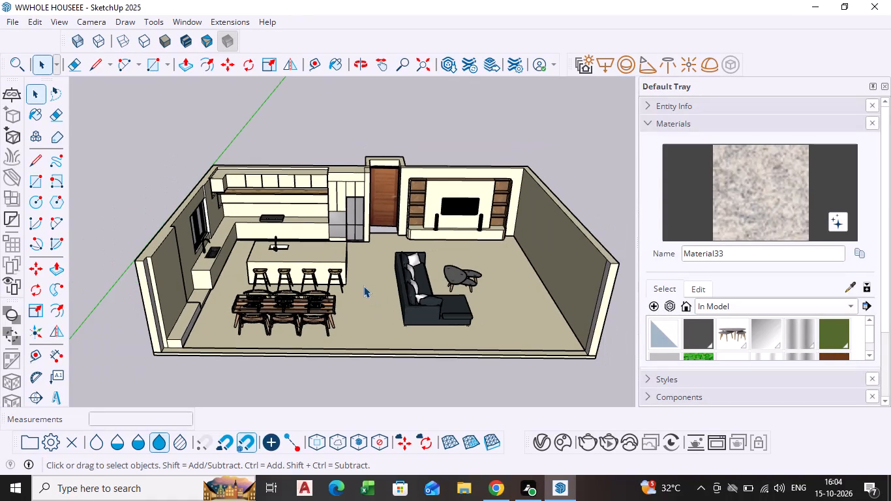
scroll(370, 312, "up", 5)
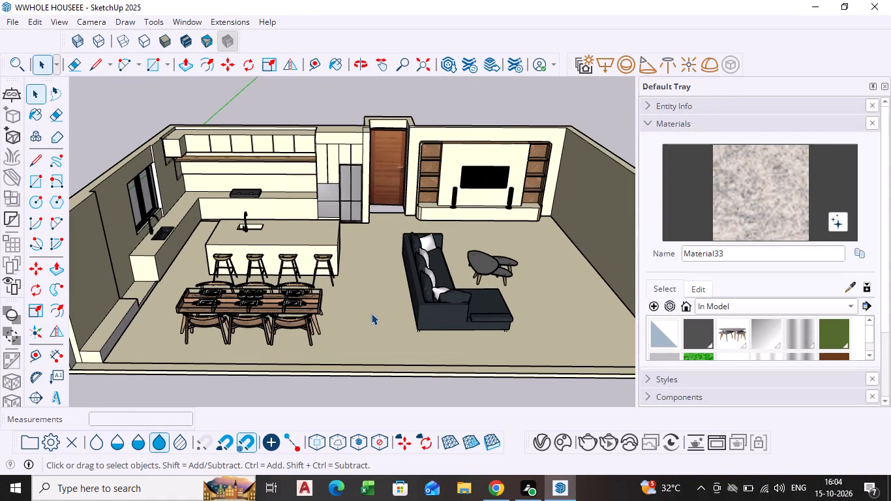
middle_click_drag(355, 311, 324, 276, "shift")
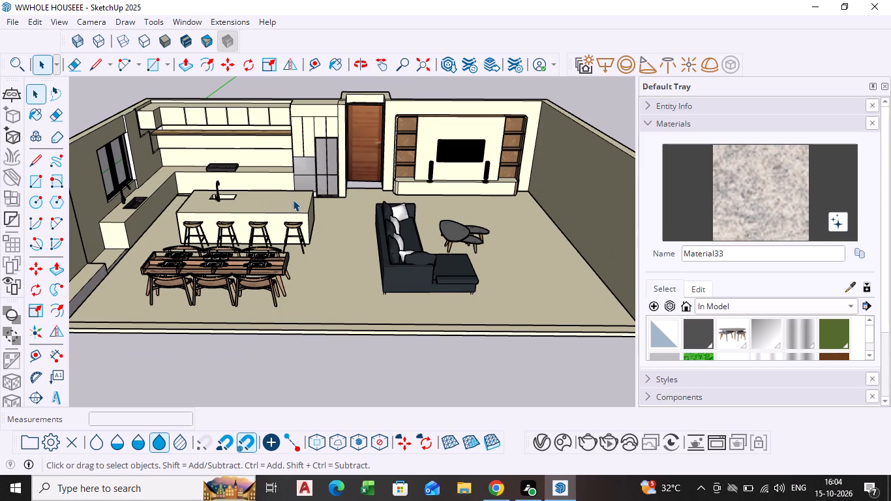
scroll(327, 190, "down", 4)
middle_click_drag(327, 190, 345, 254)
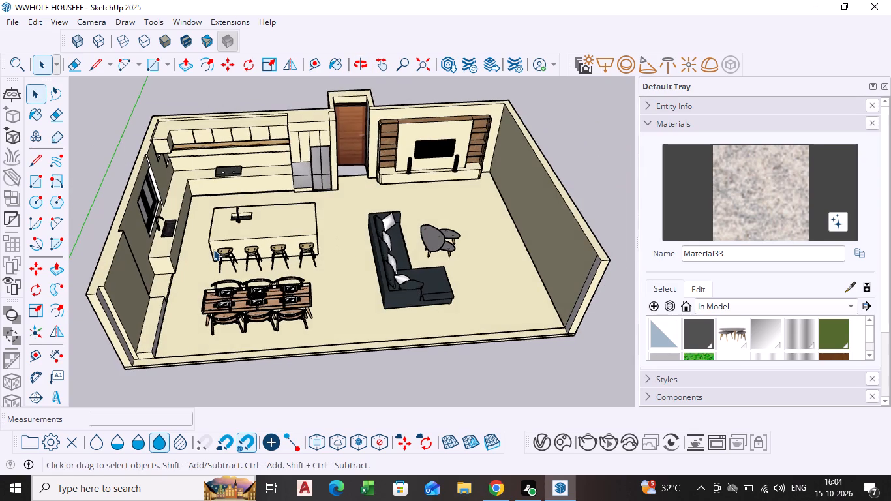
scroll(213, 249, "up", 2)
scroll(213, 249, "down", 1)
middle_click_drag(213, 249, 190, 241)
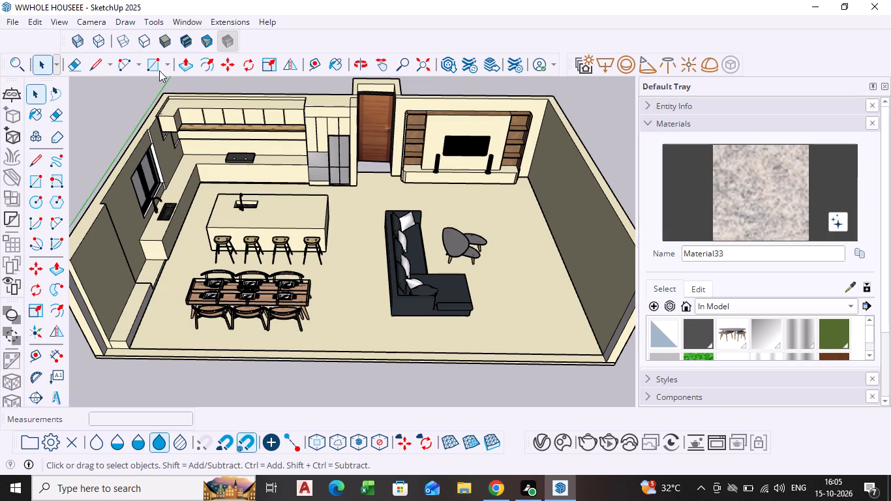
Search the 3D Warehouse models for FLOWER VASE, replacing the previous search term.
left_click(192, 19)
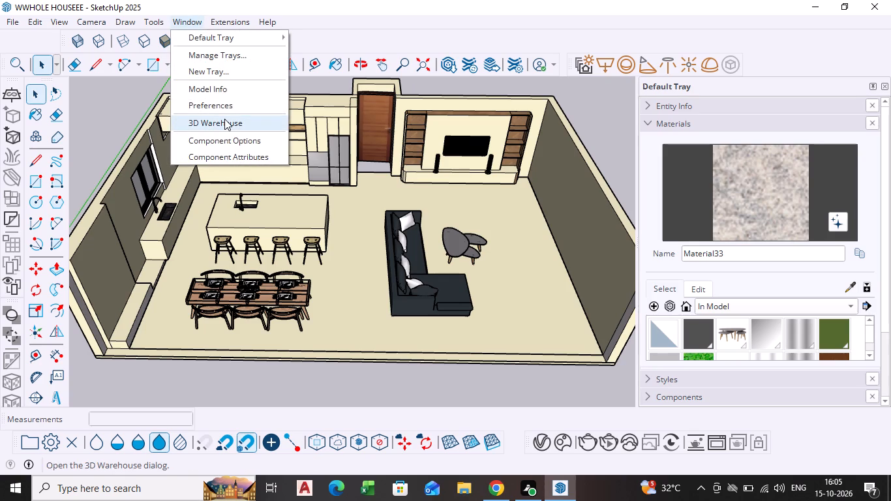
left_click(224, 119)
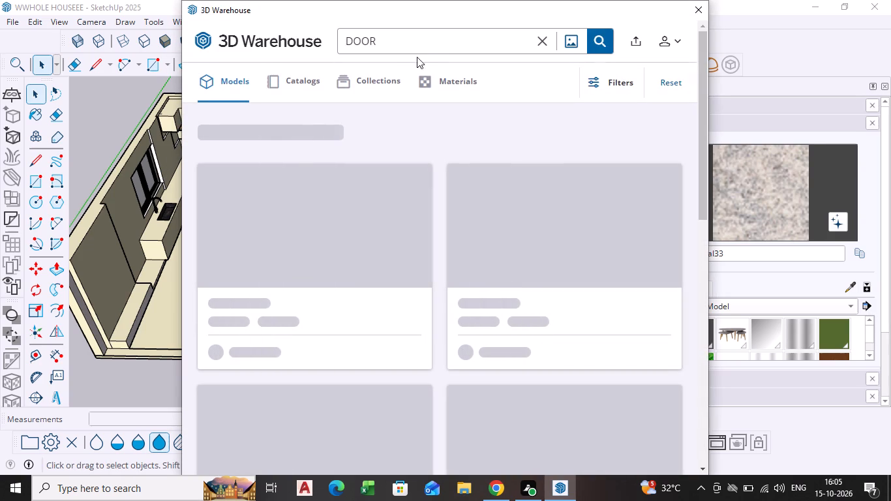
left_click(411, 40)
double_click(410, 40)
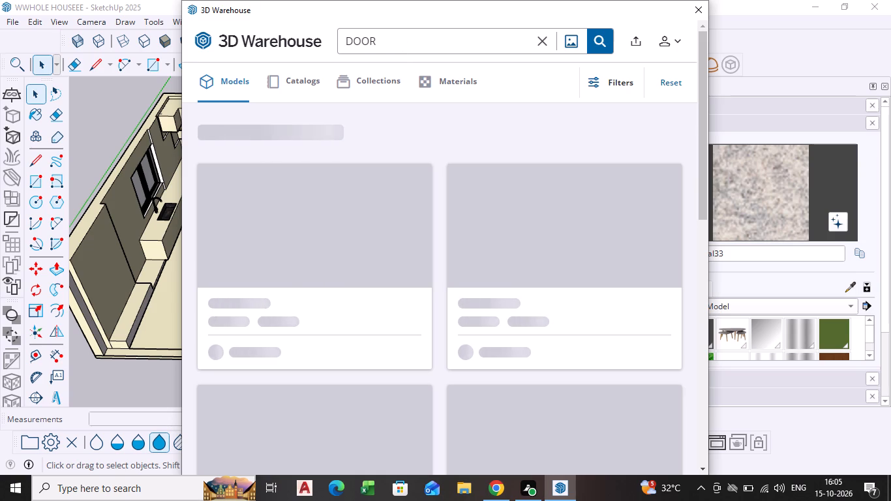
left_click(402, 45)
key("BackSpace")
key("BackSpace")
key("BackSpace")
key("BackSpace")
key("BackSpace")
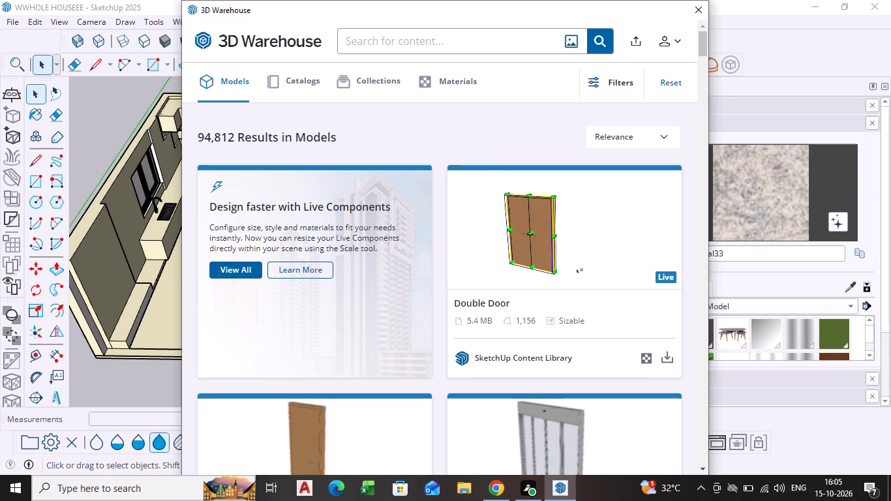
type("FLOWER VASE")
key("space")
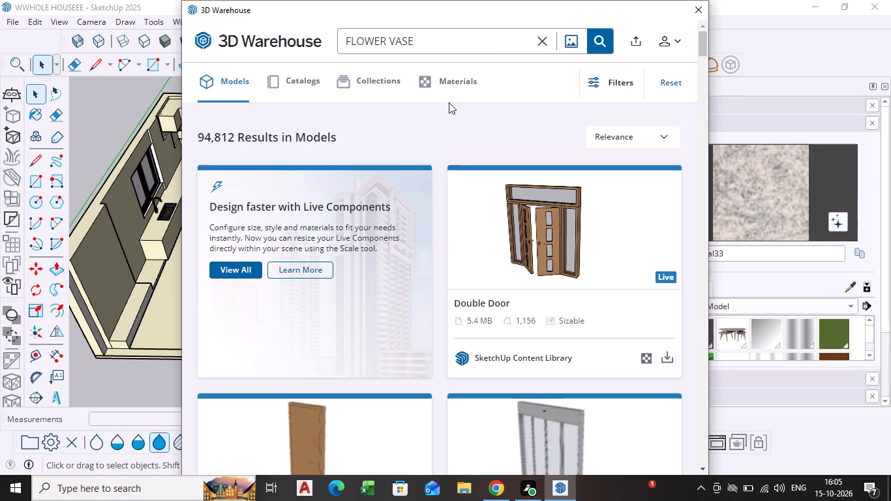
scroll(449, 102, "down", 4)
scroll(449, 102, "up", 5)
key("Return")
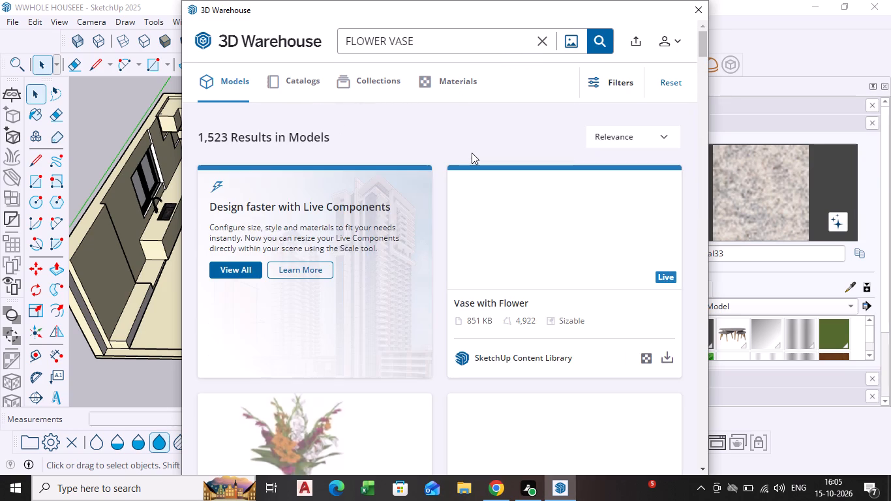
Browse the flower vase models in the search results for one suited to the room.
scroll(472, 153, "down", 5)
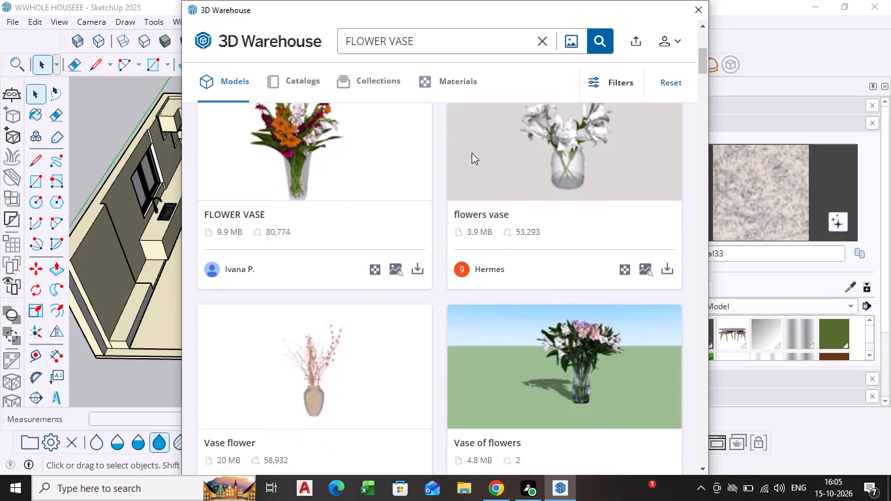
scroll(474, 153, "down", 3)
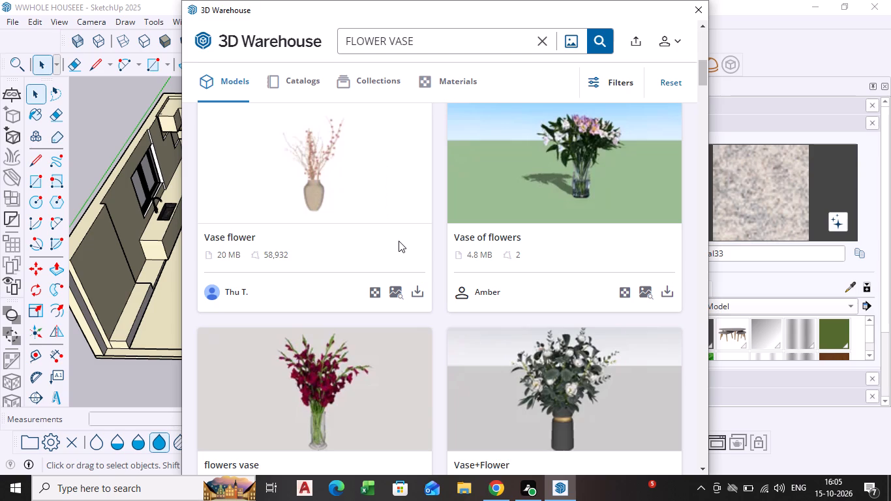
scroll(458, 234, "down", 3)
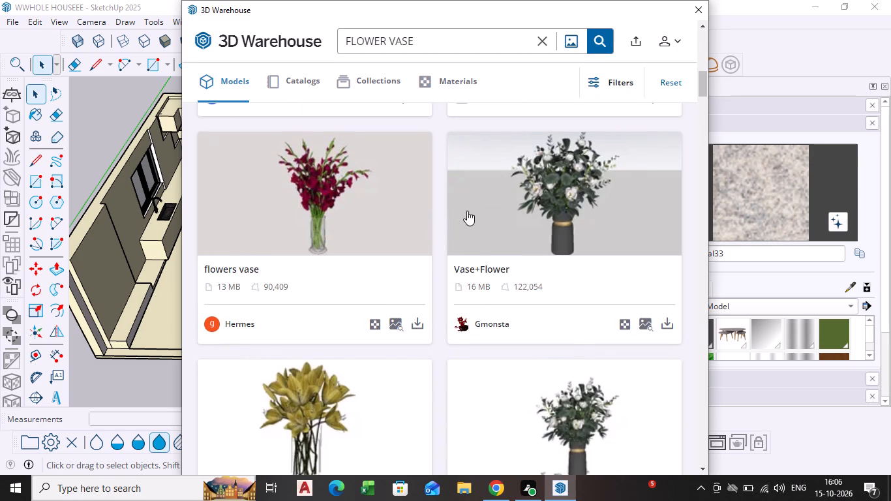
scroll(492, 227, "down", 1)
scroll(492, 227, "up", 4)
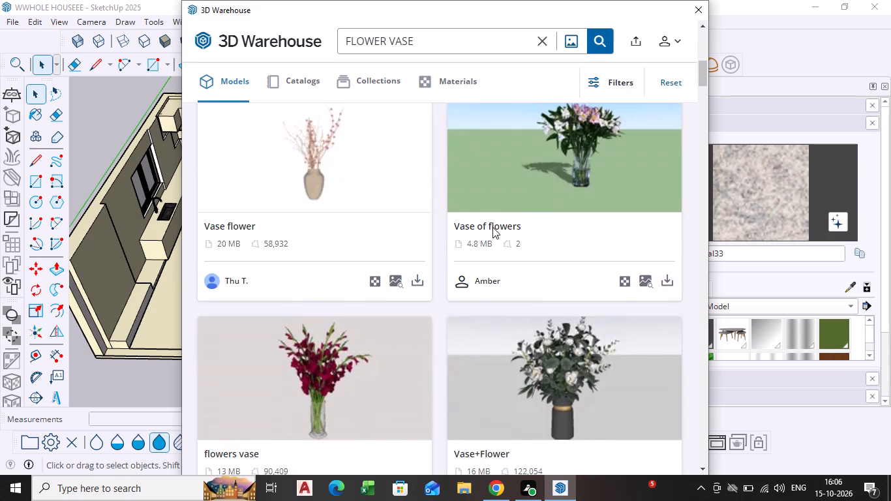
scroll(492, 227, "up", 4)
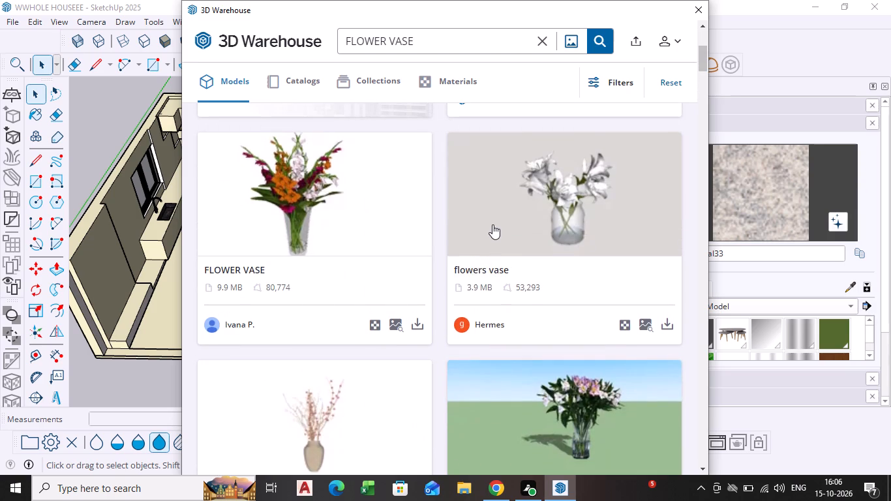
scroll(492, 224, "down", 4)
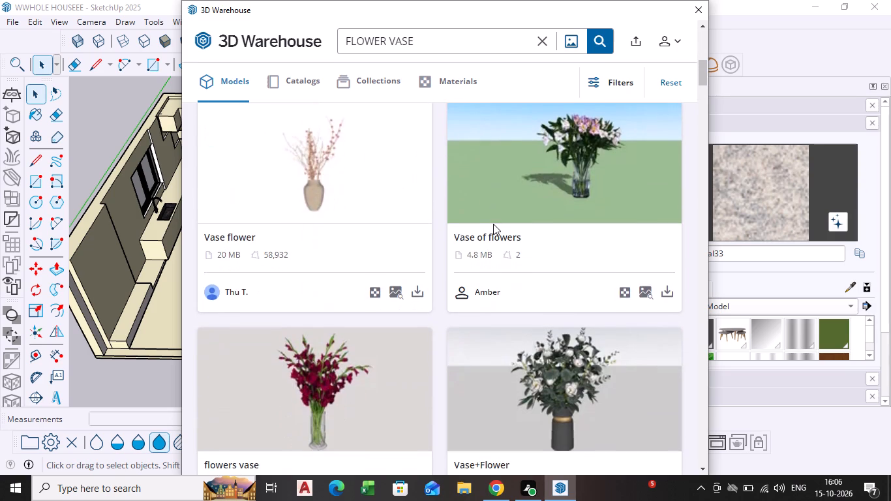
scroll(493, 224, "up", 9)
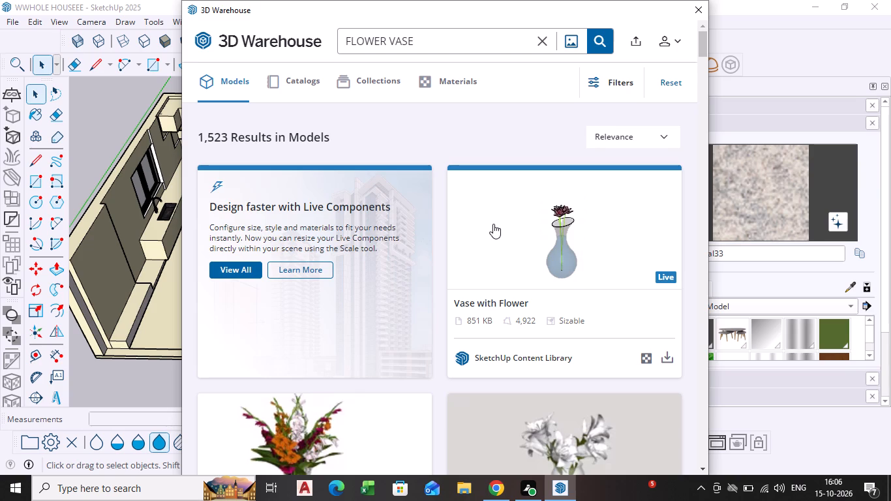
scroll(498, 268, "down", 2)
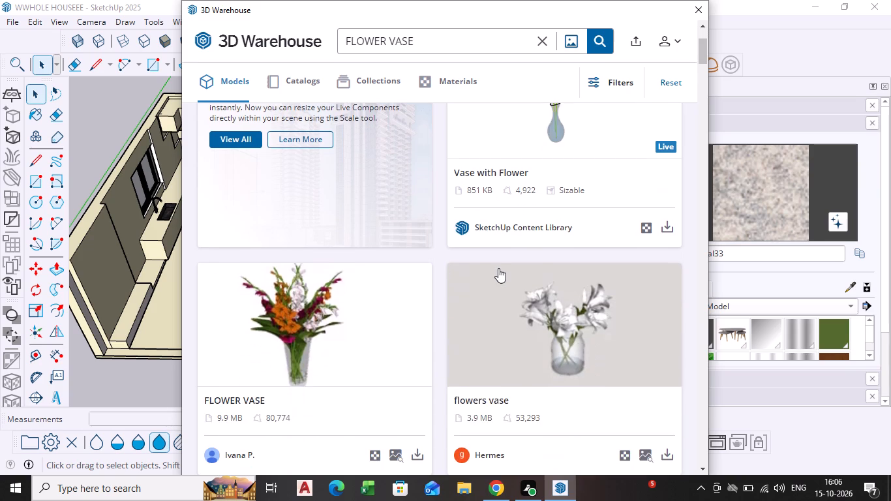
scroll(498, 268, "up", 2)
scroll(498, 268, "down", 3)
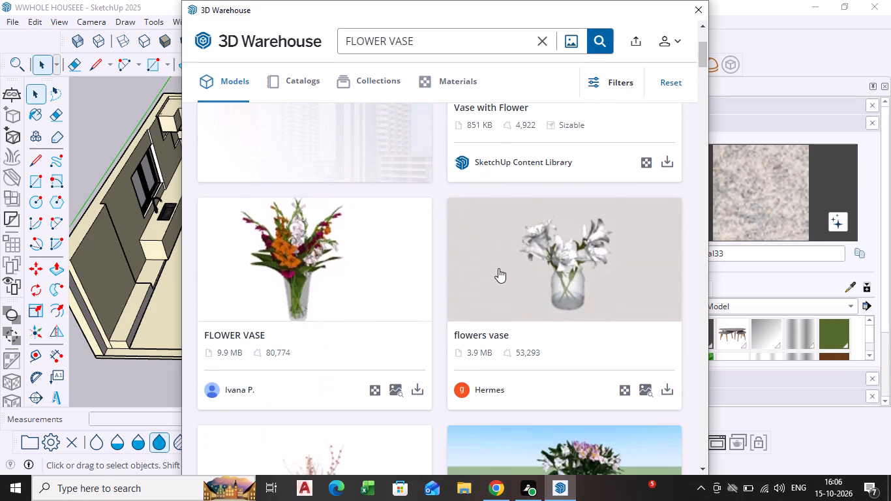
scroll(498, 268, "down", 7)
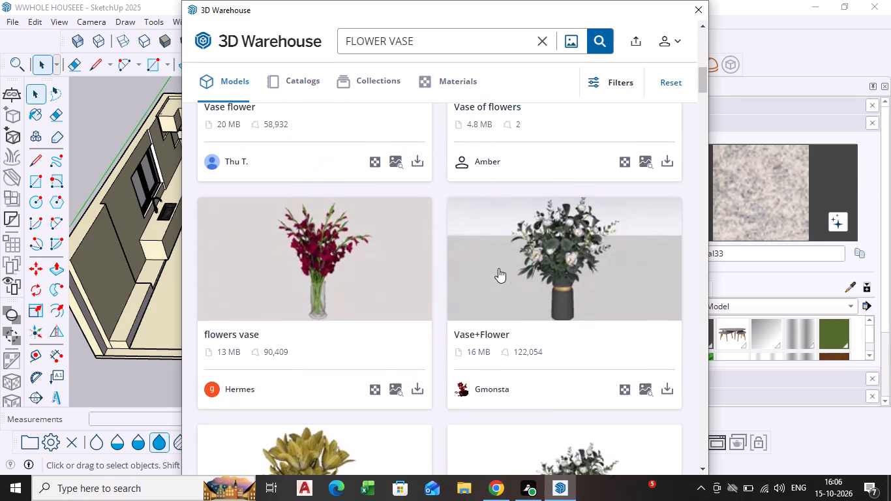
scroll(498, 265, "down", 6)
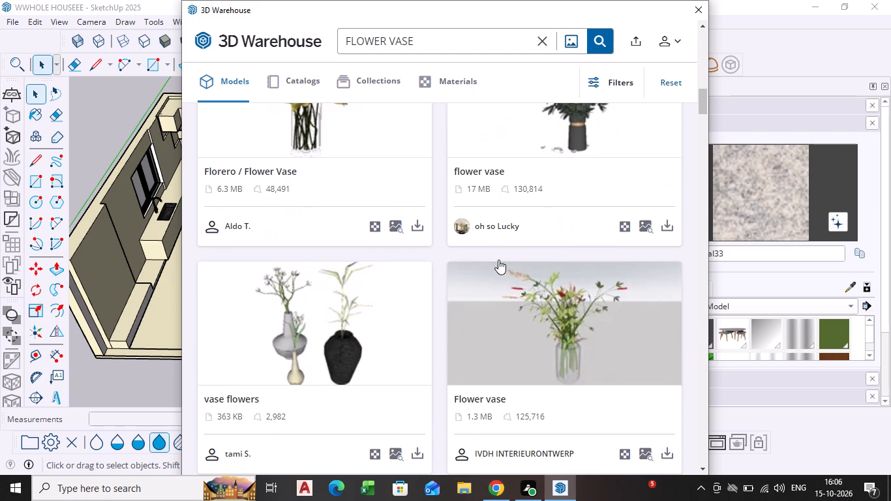
scroll(476, 208, "down", 4)
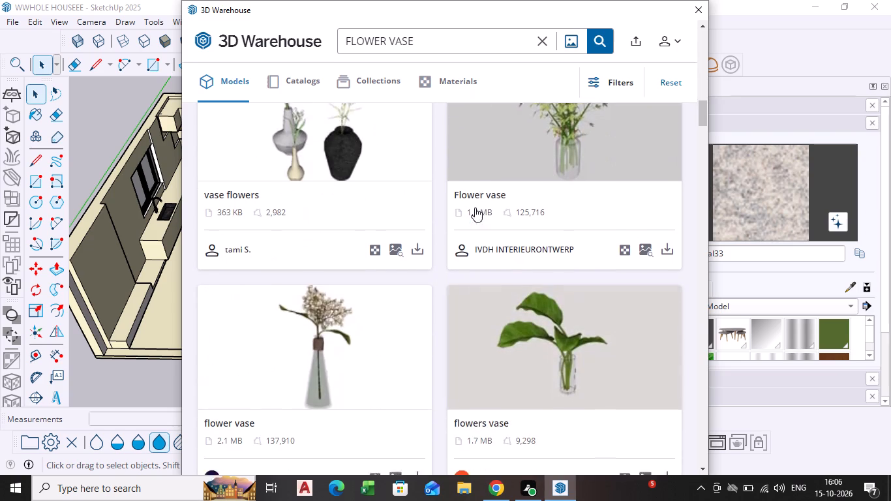
scroll(475, 207, "down", 5)
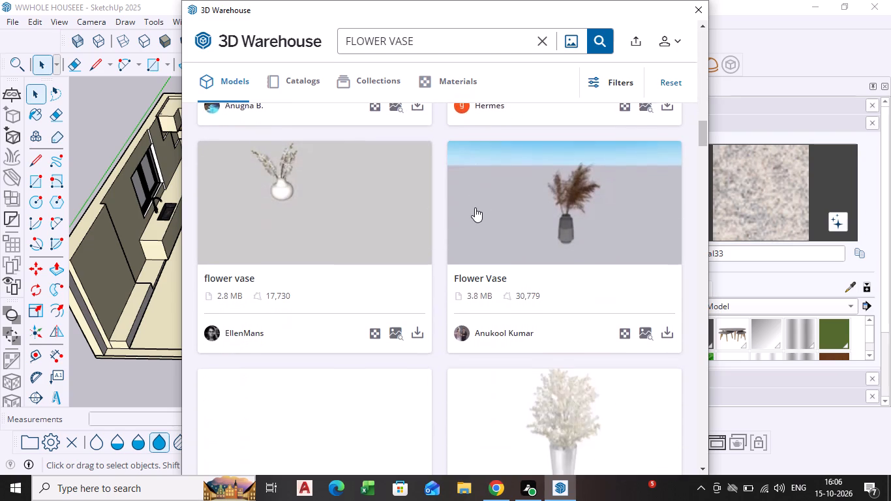
scroll(438, 232, "down", 3)
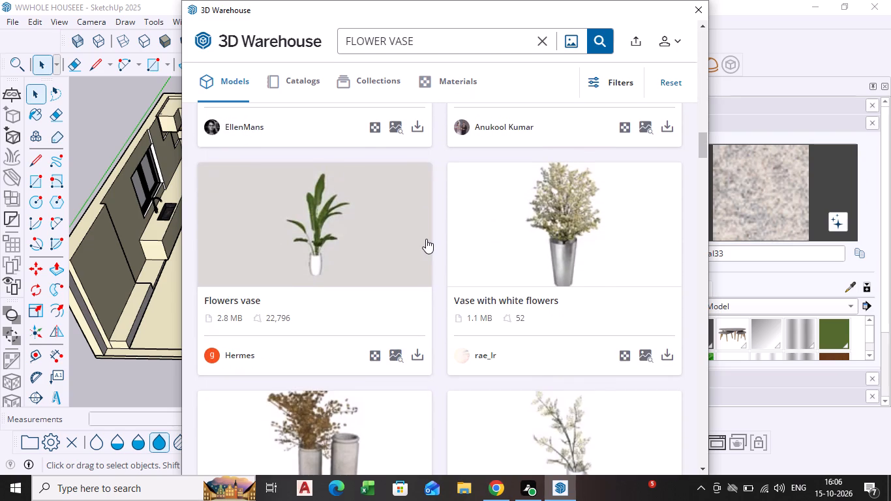
scroll(521, 324, "down", 2)
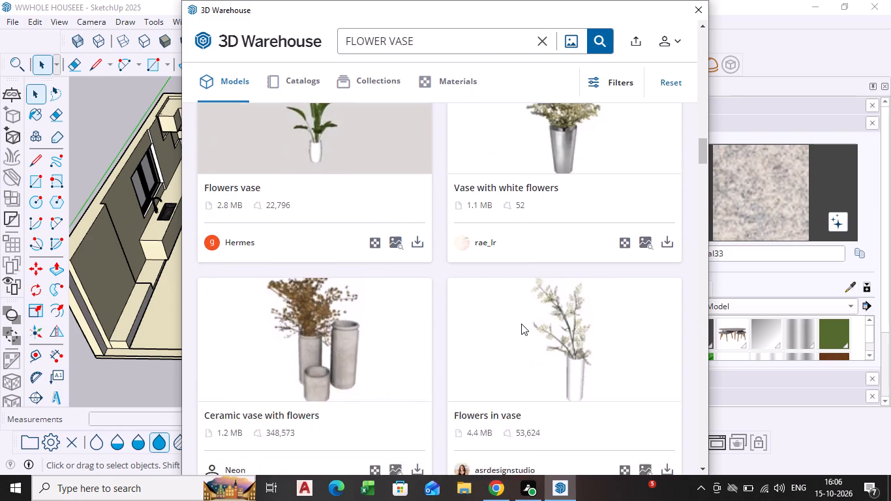
scroll(526, 312, "down", 2)
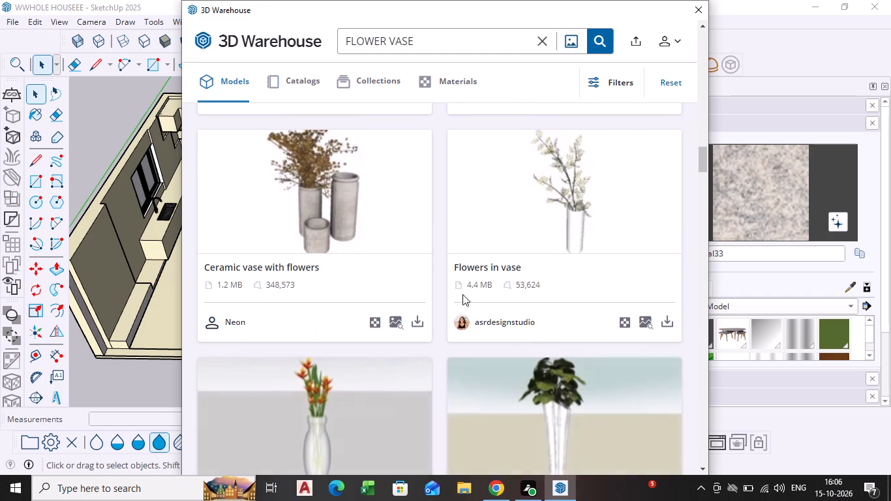
scroll(391, 293, "down", 3)
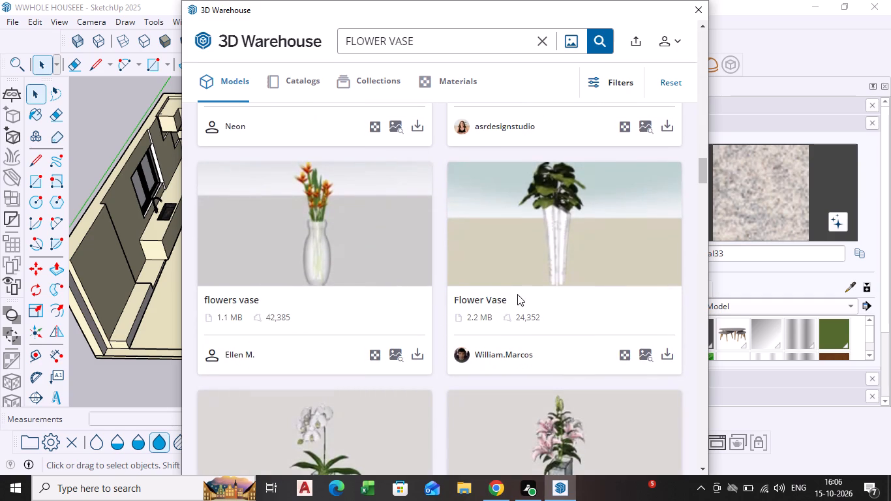
scroll(517, 295, "down", 2)
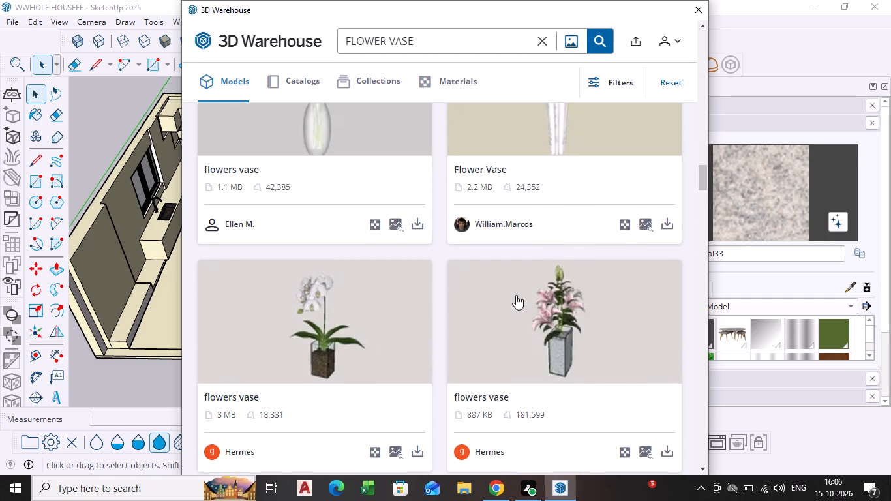
Filter the flower vase results to models with a file size of up to 1 MB.
left_click(612, 74)
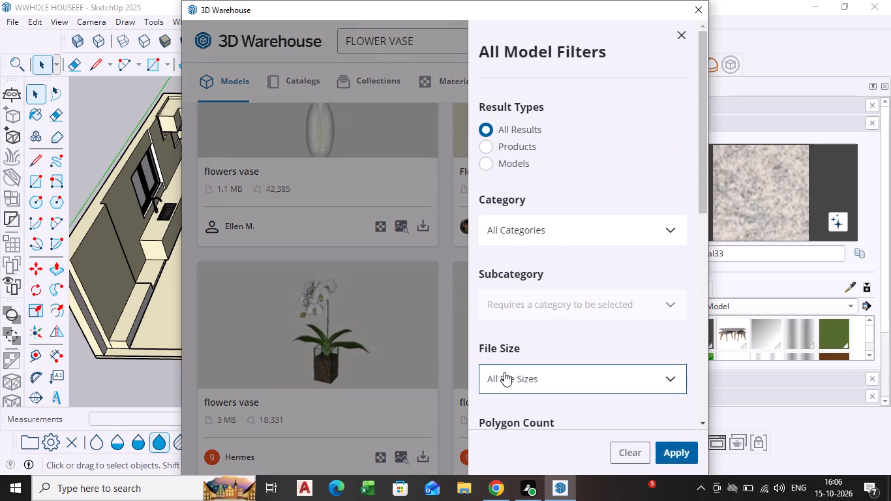
left_click(504, 372)
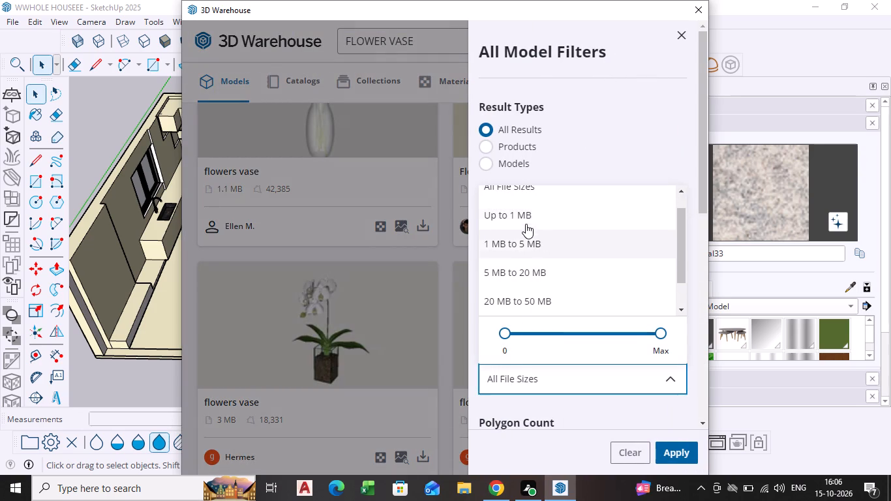
left_click(526, 213)
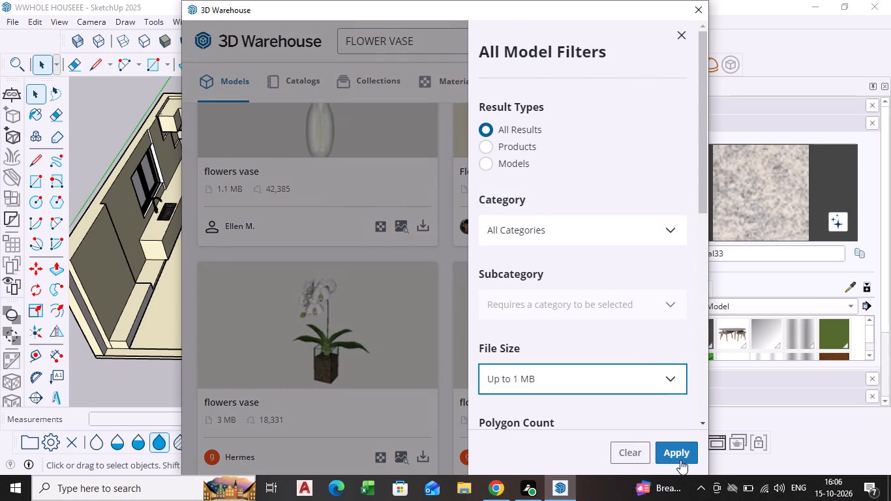
left_click(680, 460)
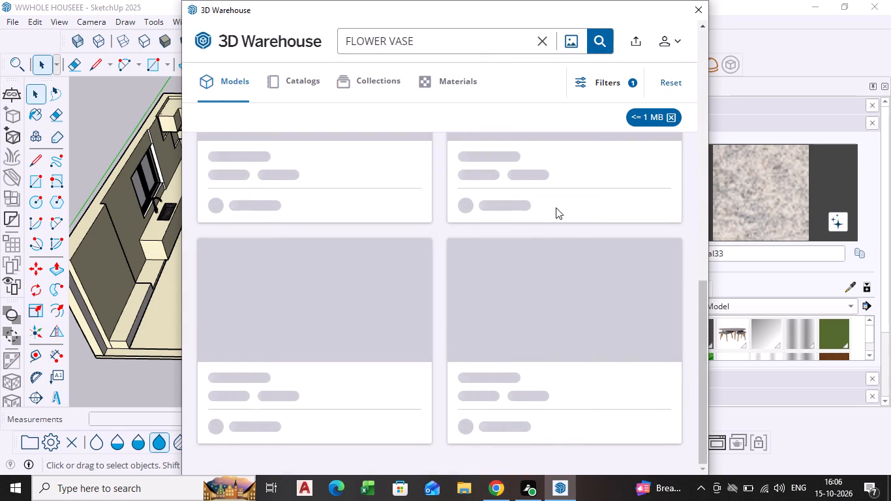
scroll(552, 211, "down", 1)
scroll(519, 237, "up", 10)
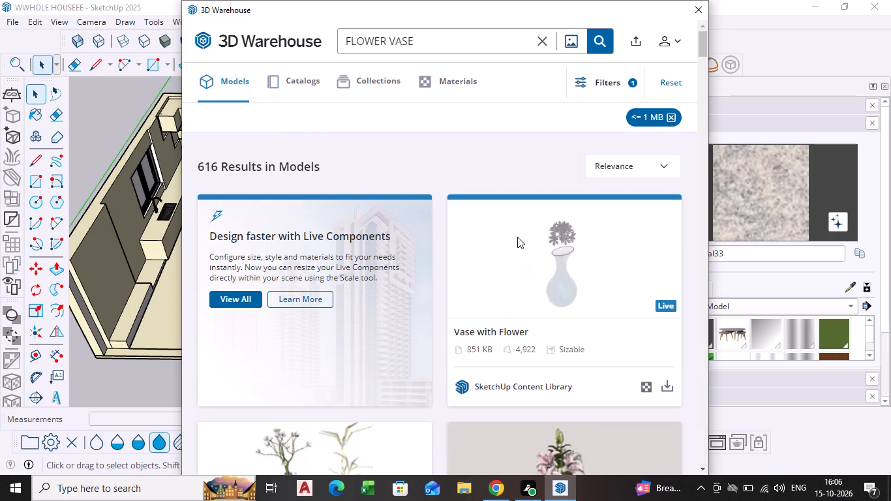
Browse the filtered flower vase models for one suited to the room.
scroll(517, 237, "up", 11)
scroll(517, 237, "down", 4)
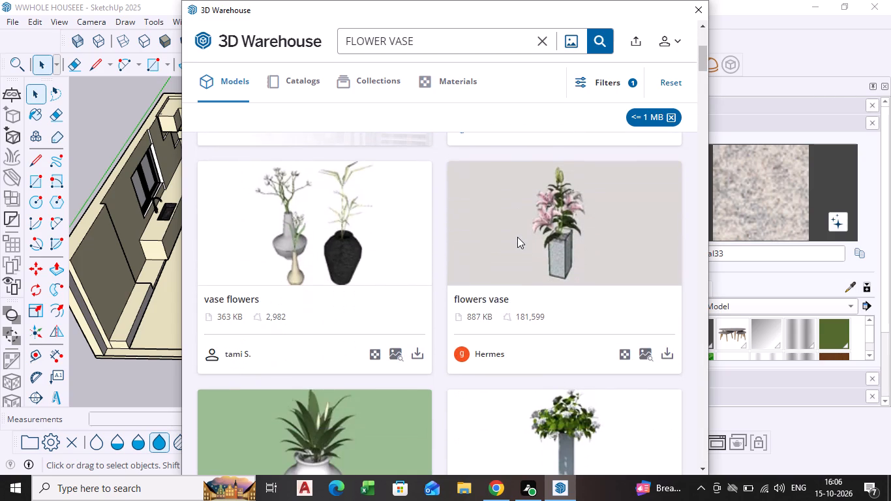
scroll(385, 303, "down", 1)
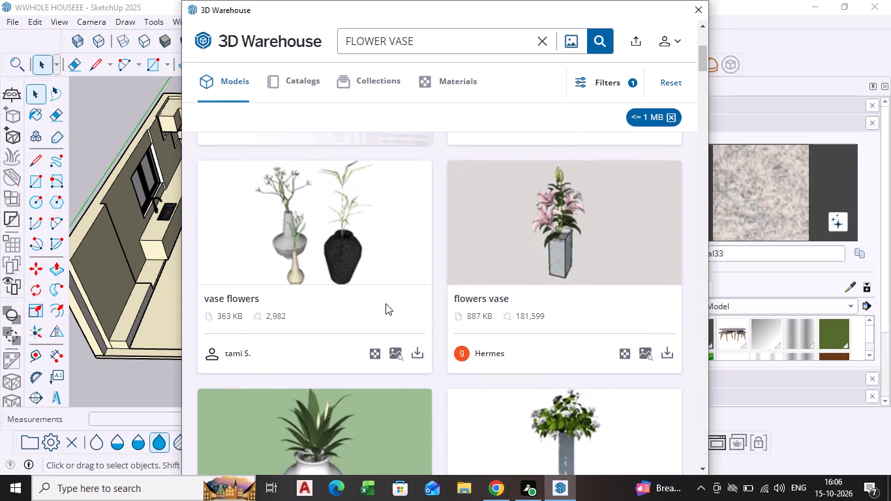
scroll(385, 303, "down", 2)
scroll(385, 303, "up", 3)
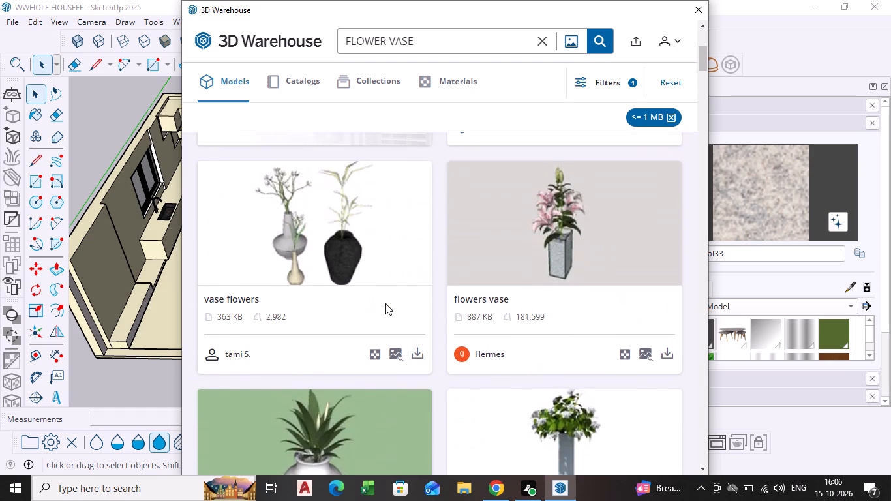
scroll(385, 303, "down", 4)
scroll(385, 303, "up", 3)
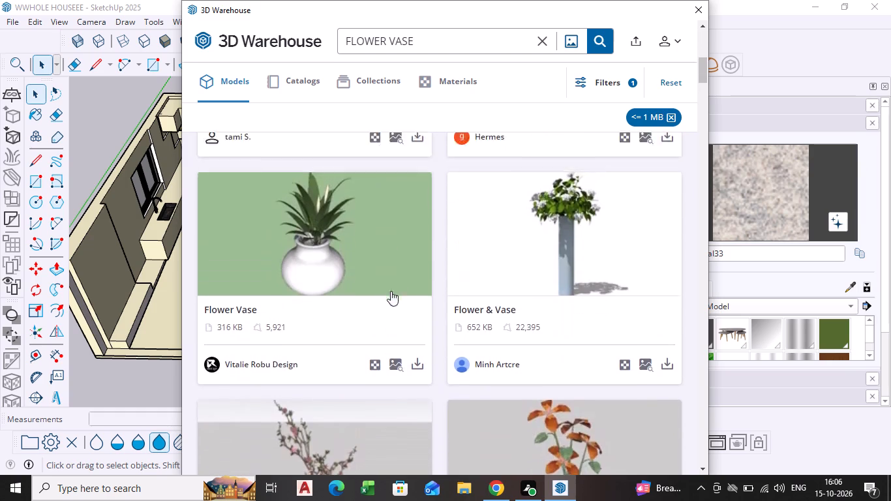
scroll(391, 291, "up", 2)
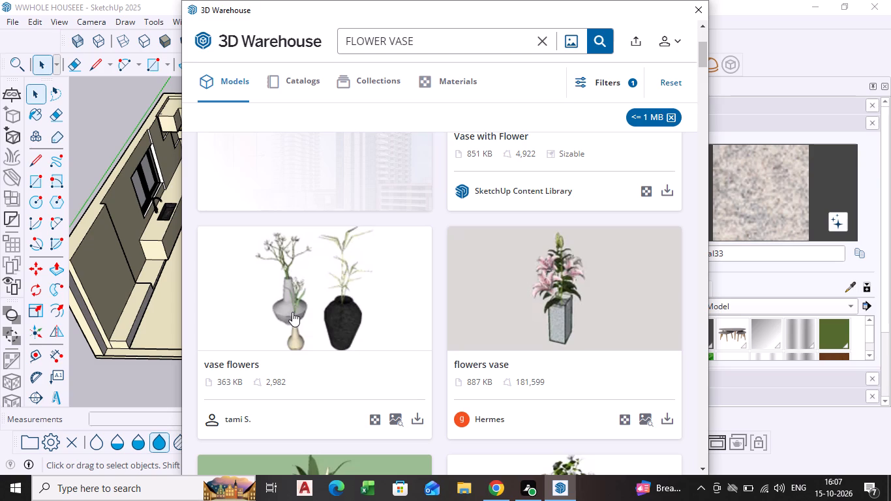
scroll(511, 230, "down", 5)
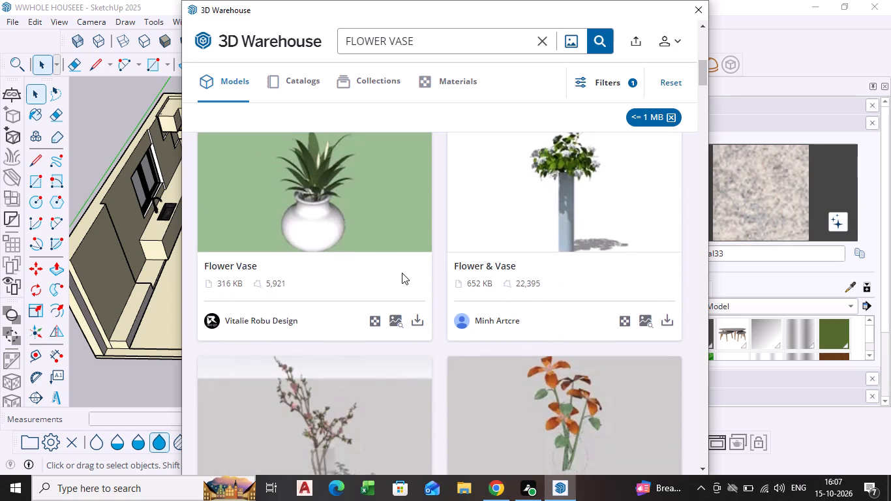
Load the 316 KB Flower Vase with the round white pot directly into the model and place it on the coffee table.
left_click(418, 324)
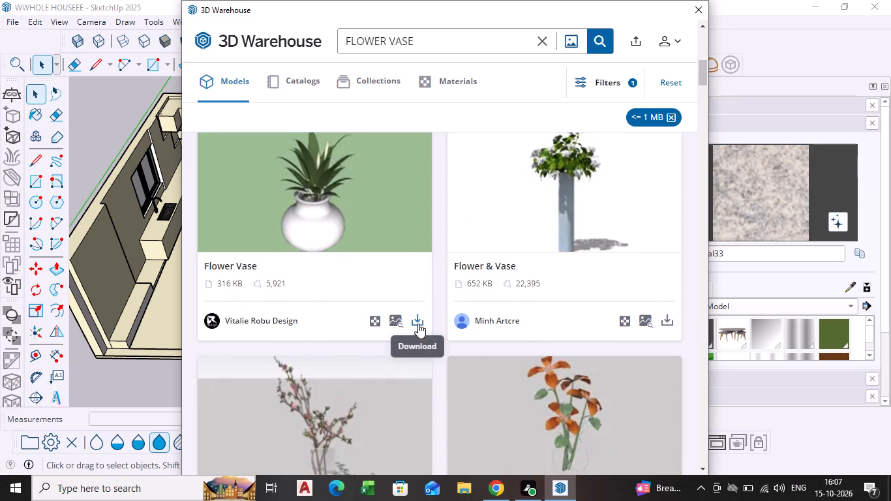
left_click(412, 256)
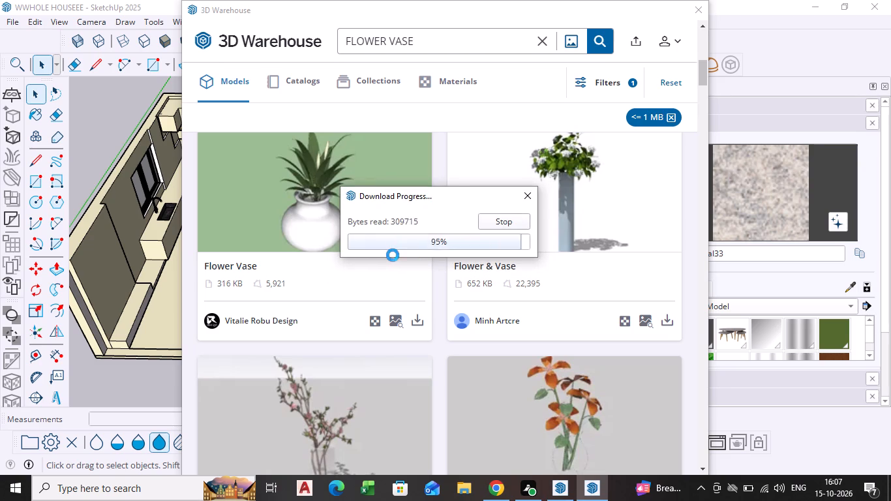
scroll(147, 230, "up", 6)
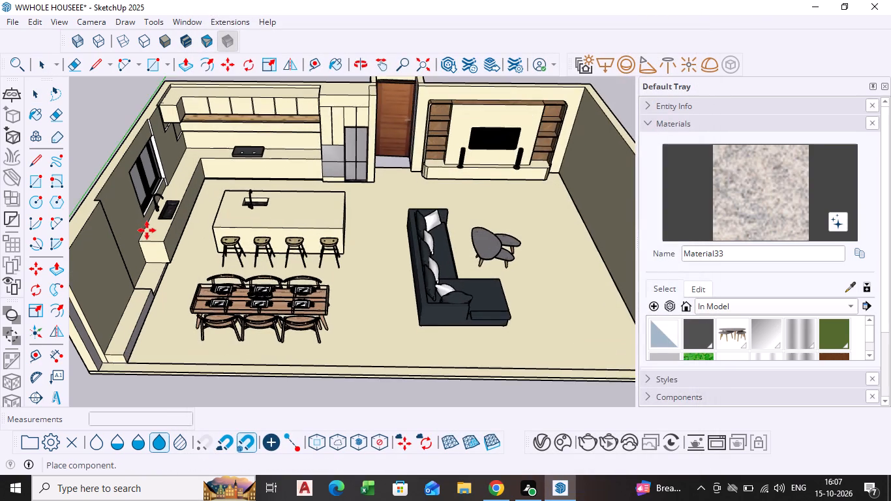
scroll(147, 230, "up", 3)
scroll(147, 230, "down", 9)
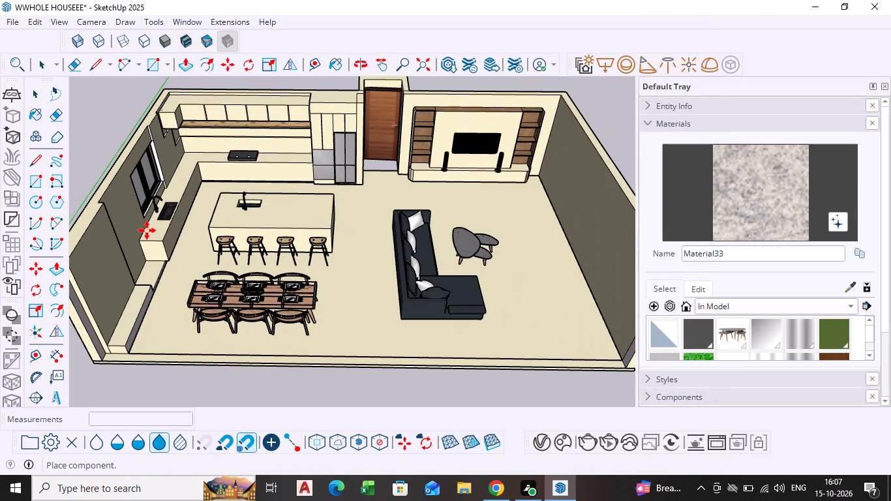
left_click(467, 242)
Move the flower vase about 9 feet from the coffee table to the open area between the sofa and the kitchen island.
scroll(466, 232, "up", 10)
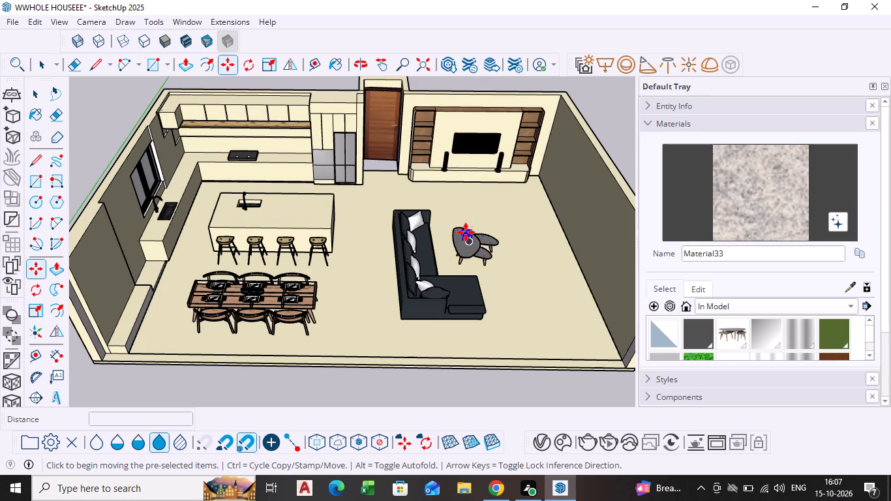
scroll(472, 235, "up", 17)
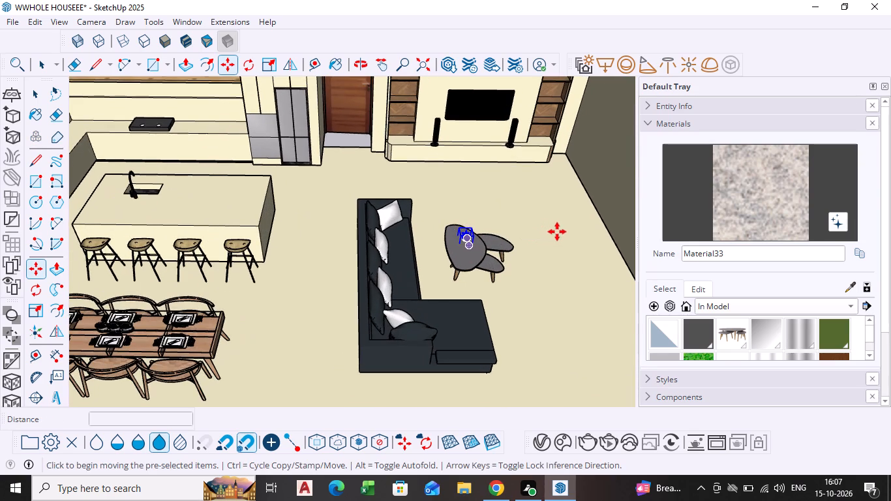
key("space")
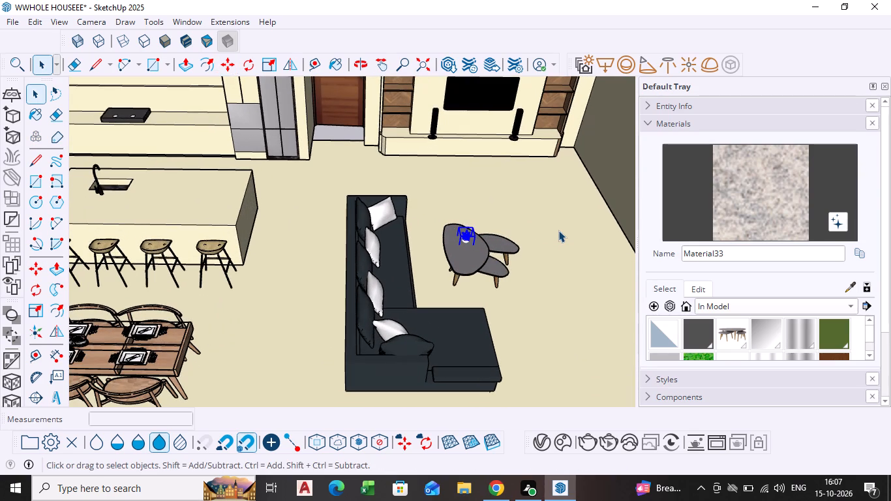
key("m")
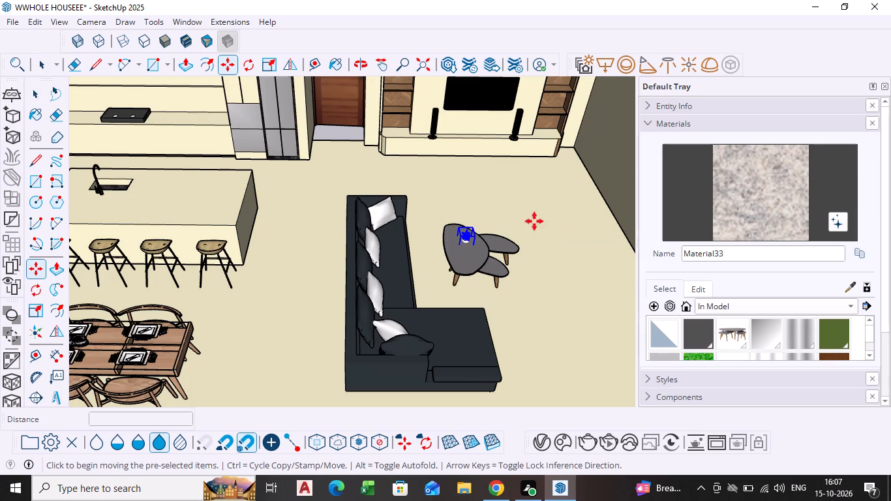
left_click(466, 239)
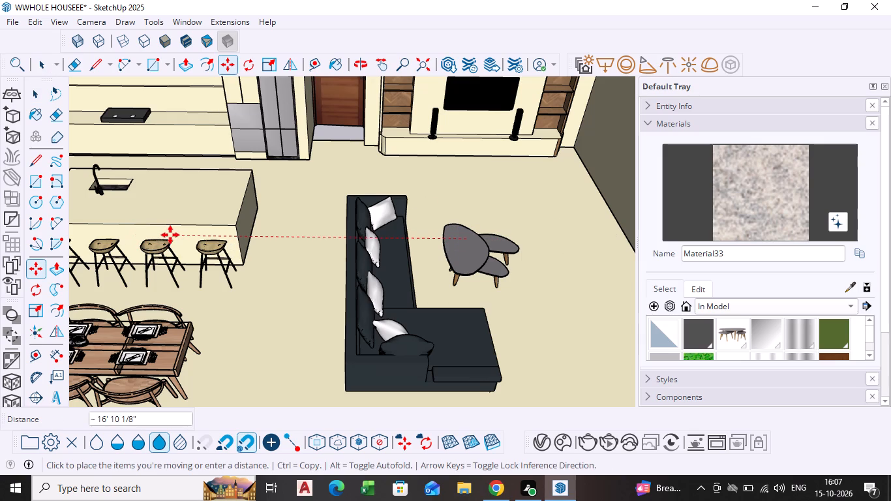
scroll(164, 235, "down", 18)
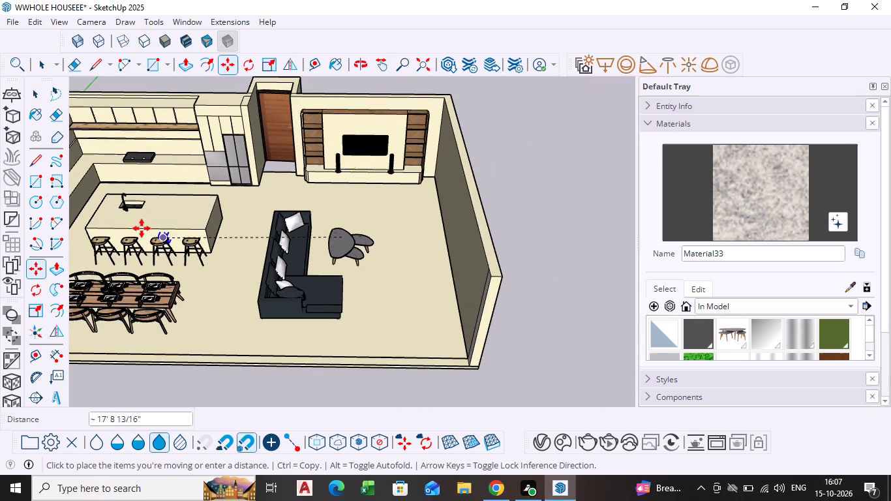
scroll(141, 228, "down", 12)
middle_click_drag(99, 229, 168, 215)
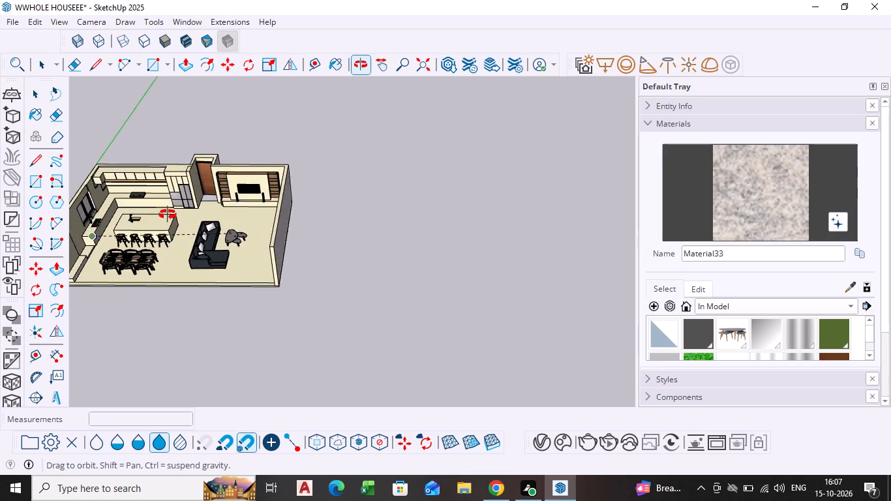
middle_click_drag(168, 215, 211, 213)
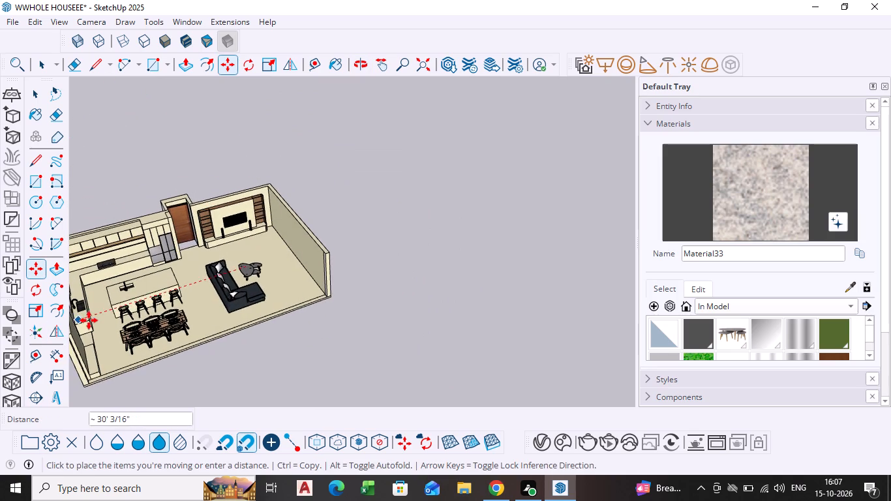
scroll(89, 320, "up", 13)
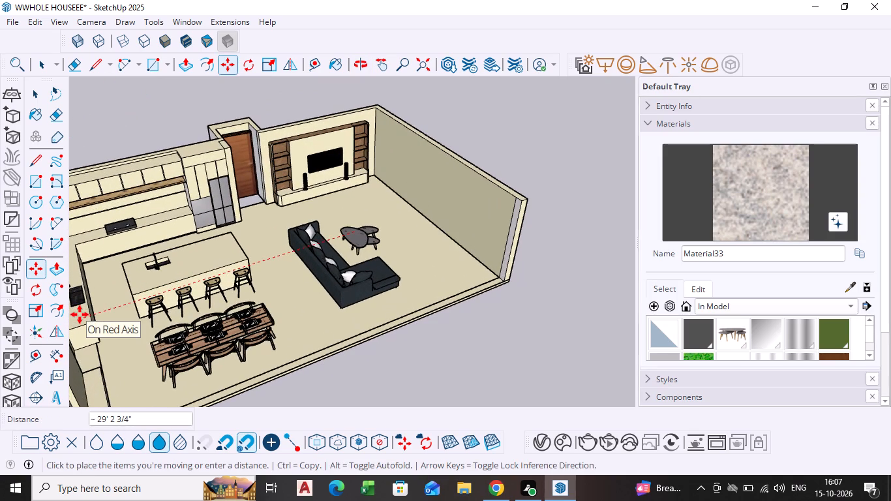
scroll(80, 314, "up", 4)
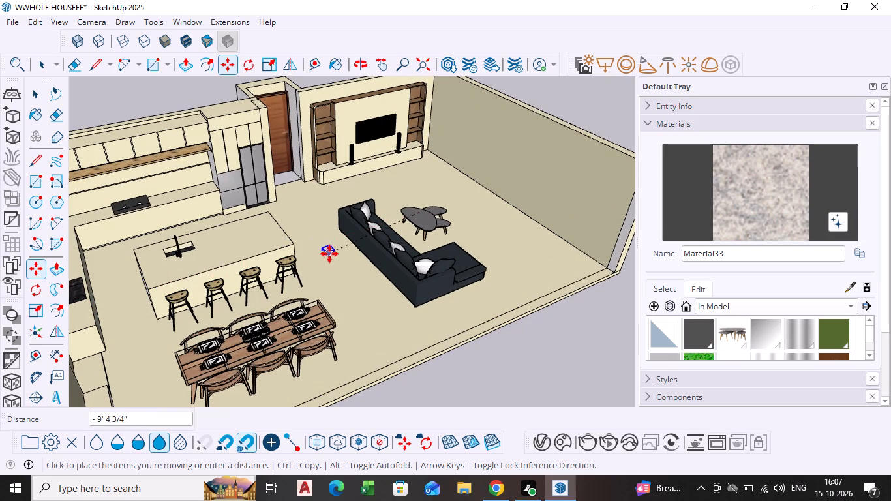
left_click(331, 234)
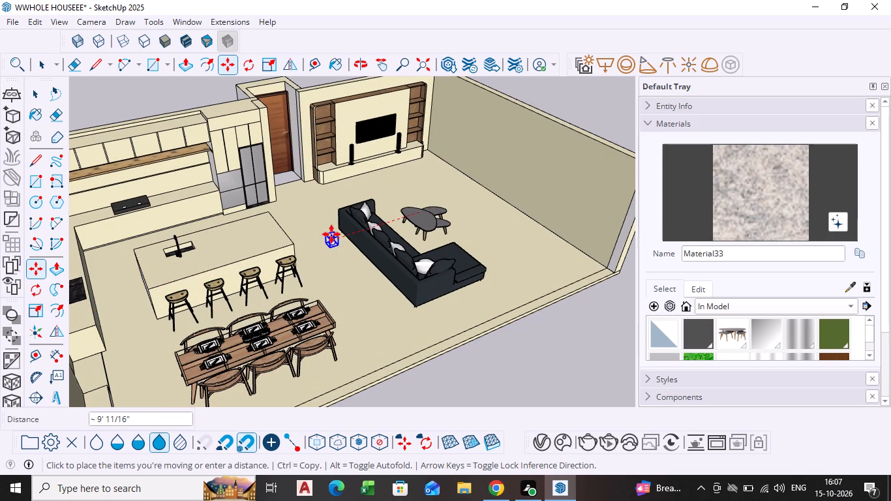
Move the flower vase about 1' 1" closer to the kitchen island, keeping it in the gap beside the sofa.
scroll(334, 244, "up", 20)
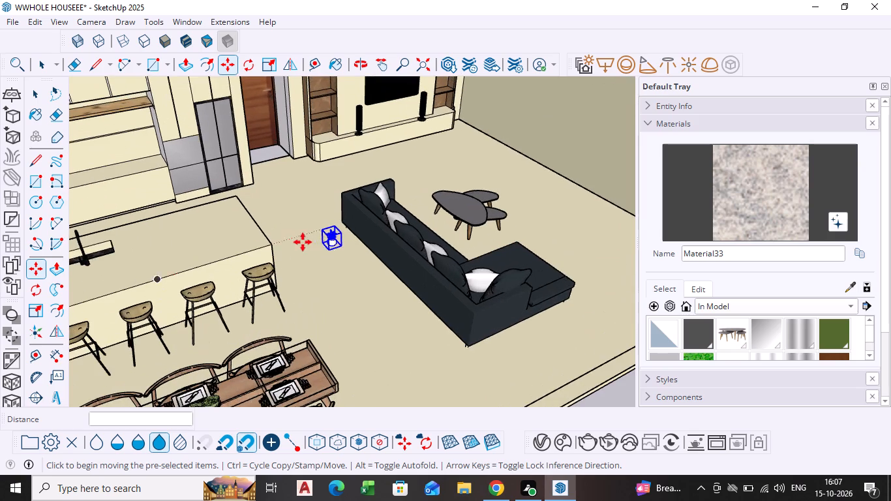
scroll(303, 242, "up", 16)
scroll(344, 232, "up", 5)
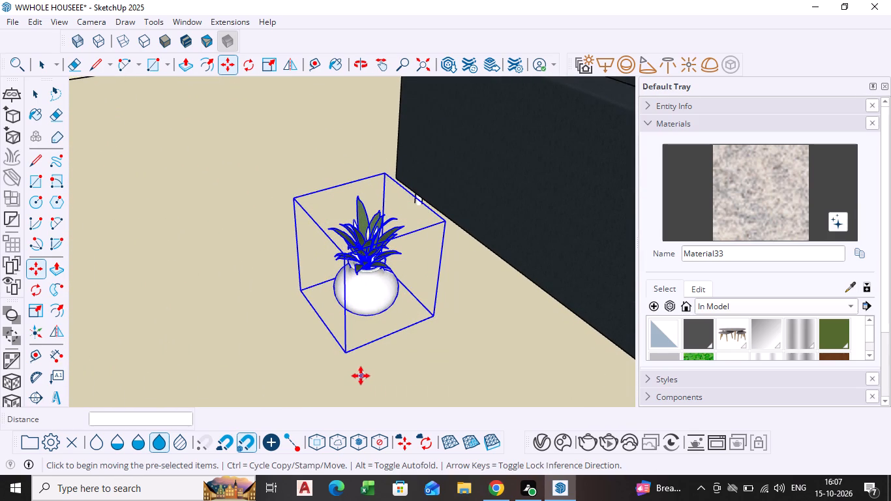
left_click(352, 314)
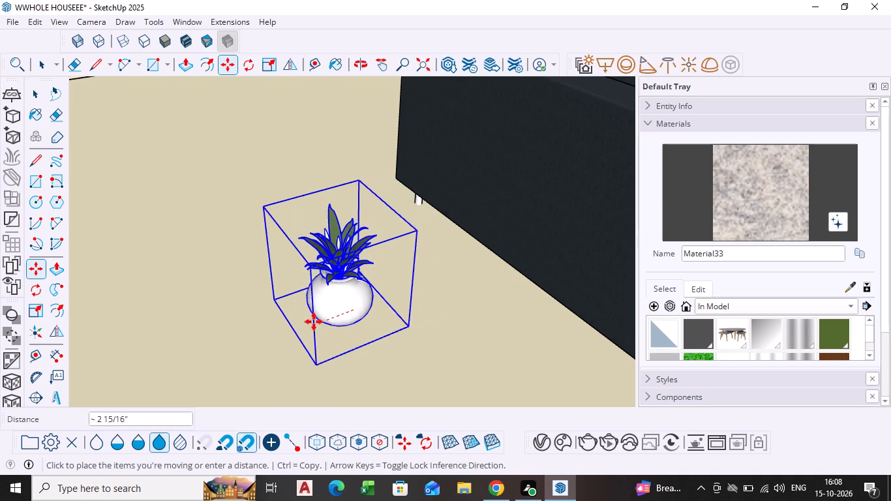
scroll(312, 322, "down", 20)
scroll(311, 322, "down", 3)
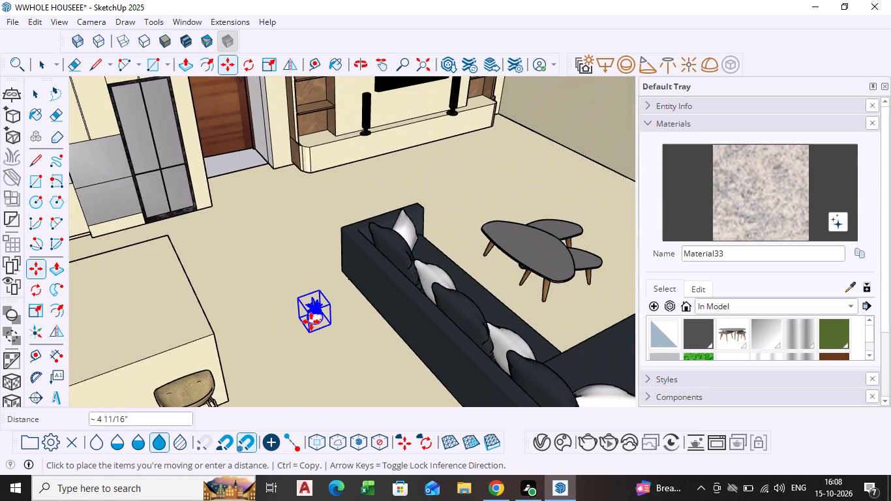
scroll(311, 322, "down", 20)
scroll(311, 322, "down", 3)
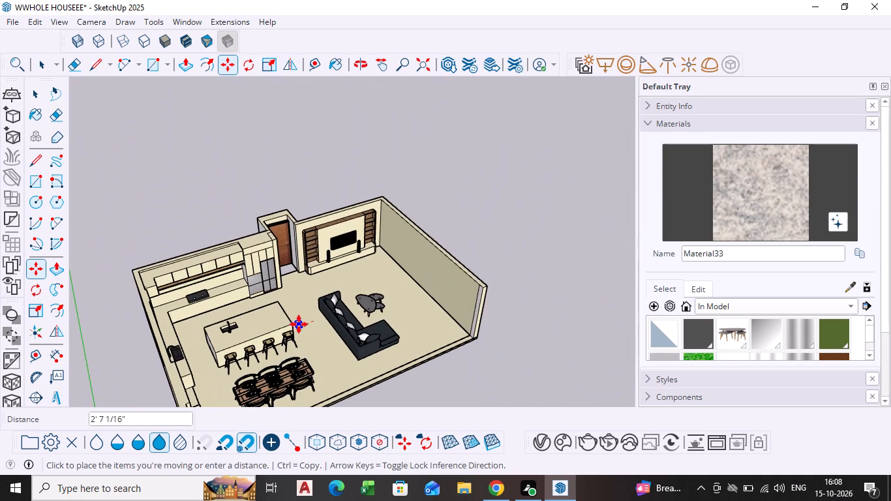
scroll(189, 363, "up", 8)
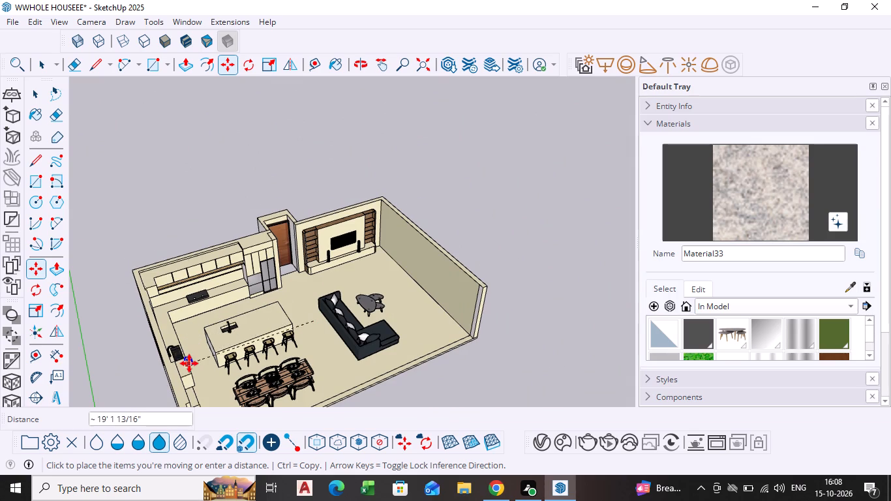
scroll(189, 363, "up", 12)
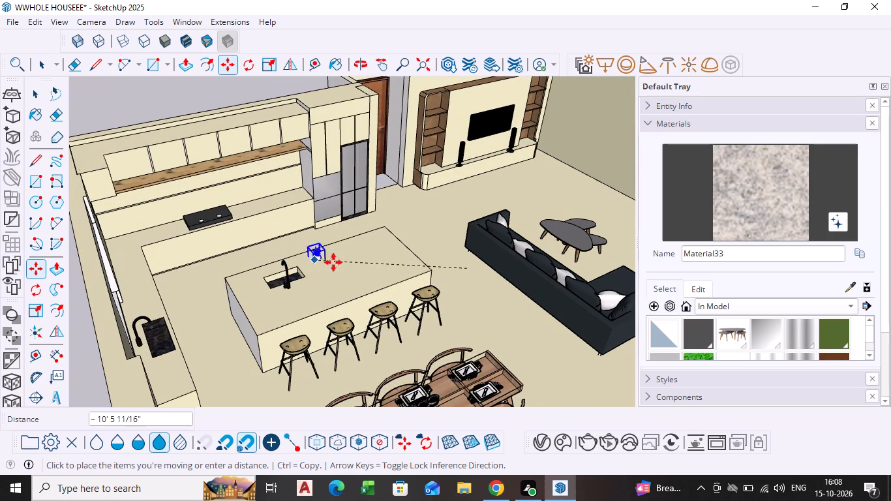
left_click(453, 272)
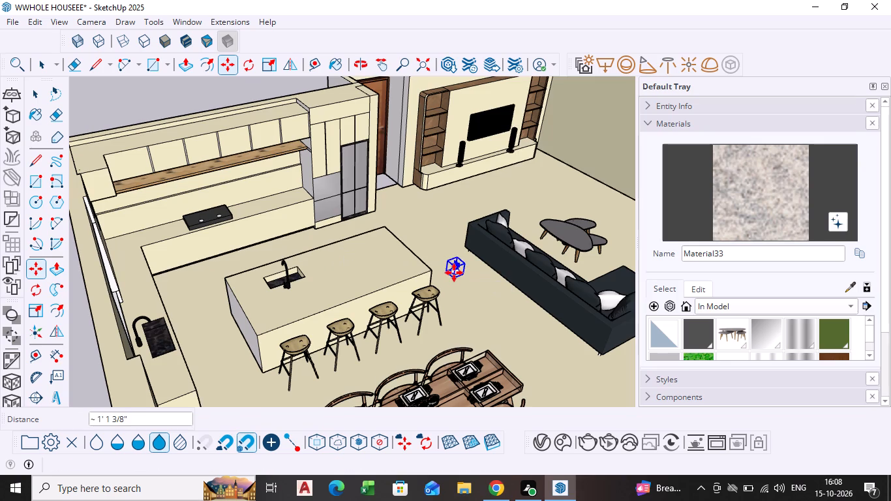
Widen the flower vase by scaling it to about 1.26 along the green axis and 1.43 along the red axis.
scroll(475, 262, "up", 20)
key("space")
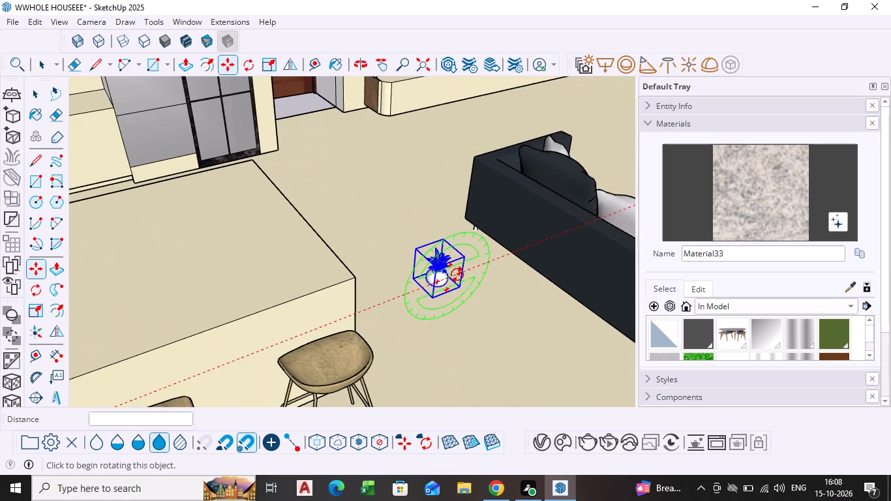
scroll(449, 276, "up", 9)
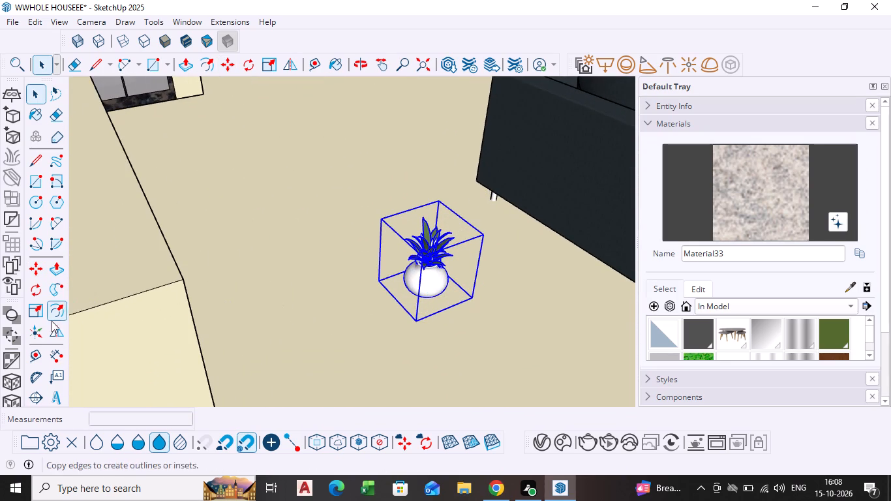
left_click(41, 316)
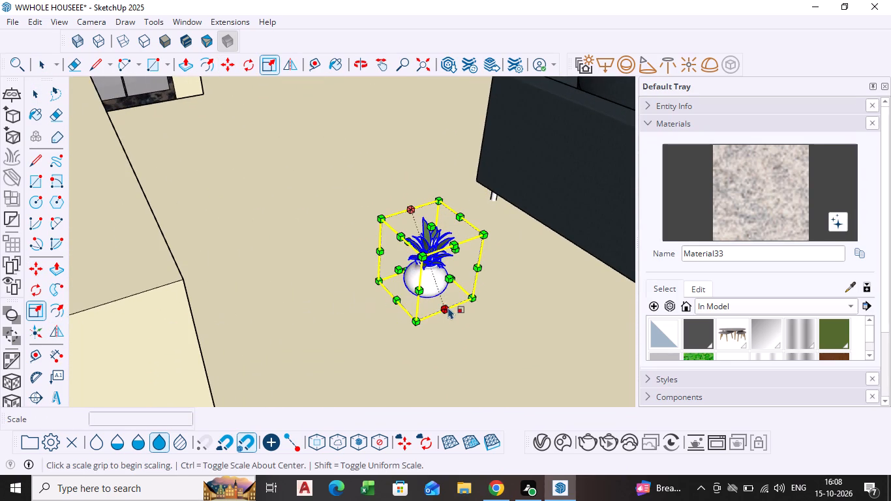
left_click(449, 280)
left_click(463, 288)
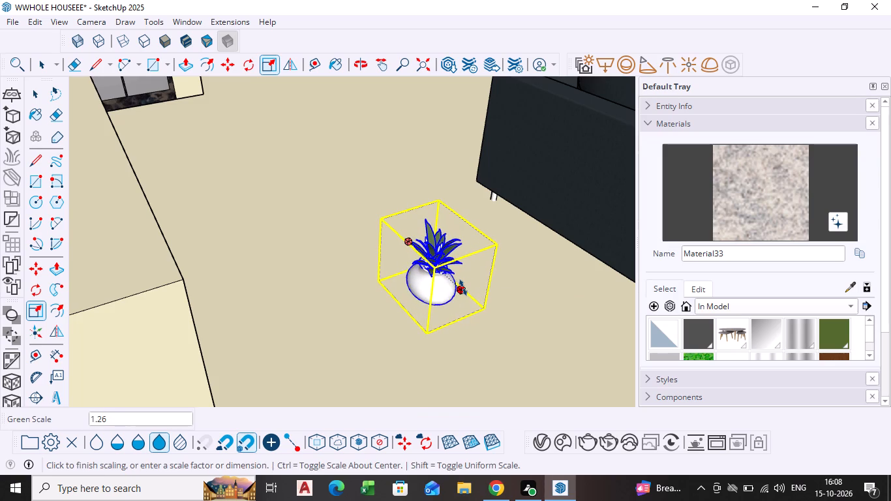
left_click(399, 272)
left_click(376, 281)
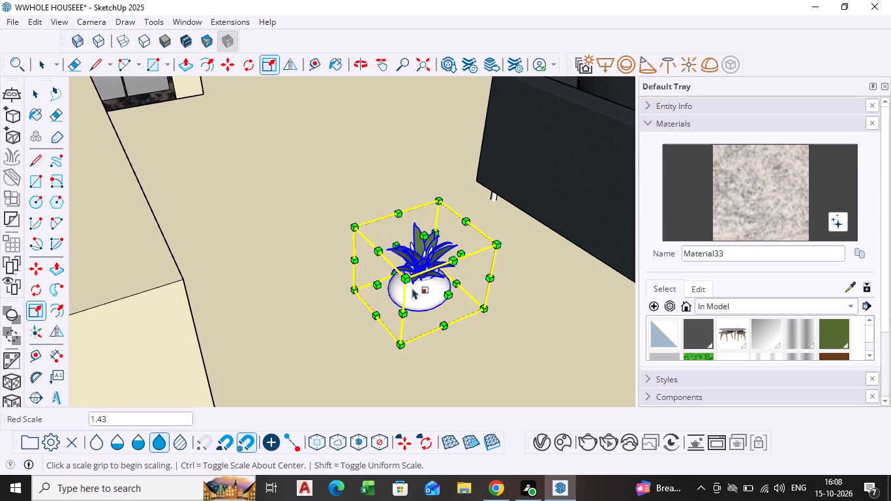
Stretch the flower vase further on two sides, ending with a scale of about 1.15 along the green axis.
scroll(471, 288, "down", 1)
middle_click_drag(470, 288, 283, 305)
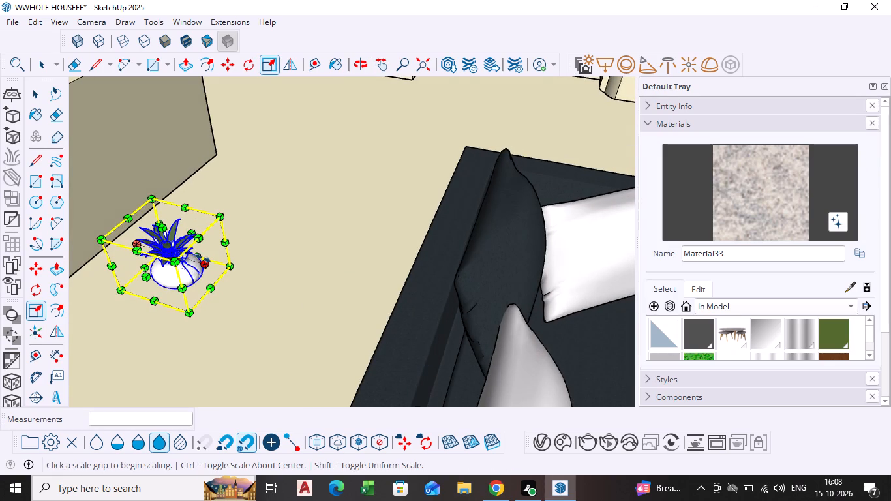
left_click(203, 259)
left_click(219, 267)
key("space")
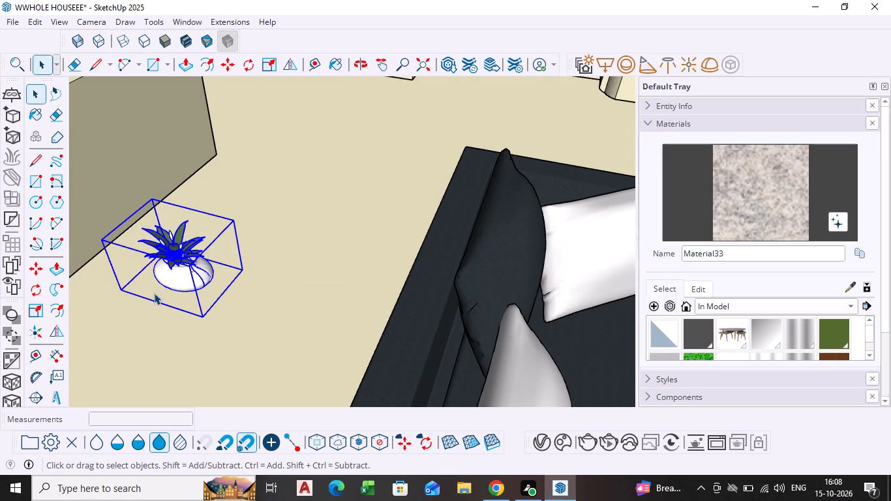
left_click(172, 268)
left_click(37, 312)
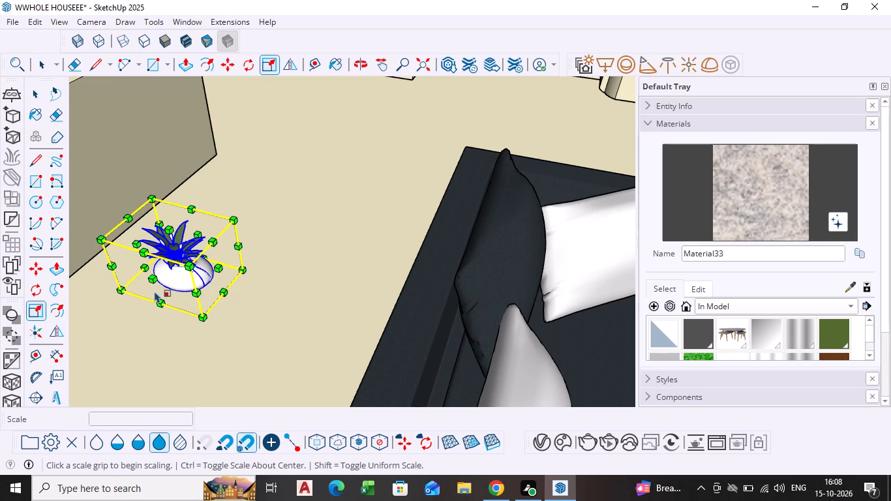
left_click(153, 273)
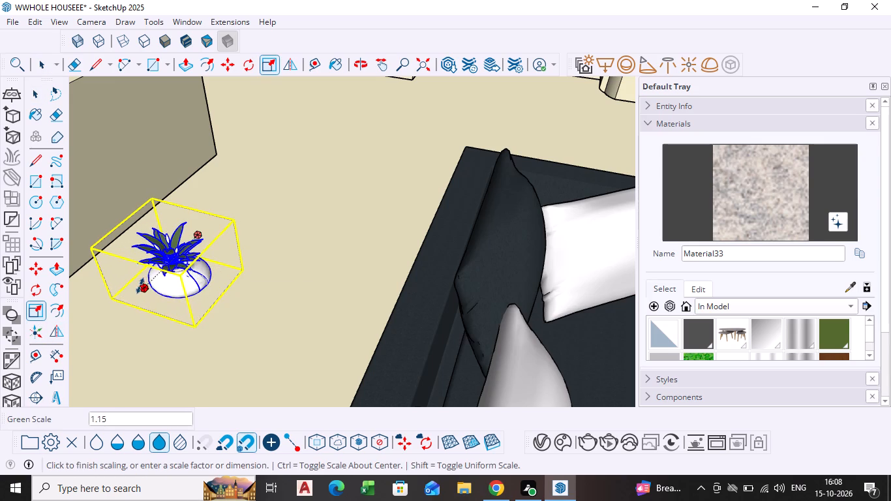
left_click(140, 286)
Stretch the flower vase slightly outward once more on one side.
scroll(213, 234, "down", 1)
middle_click_drag(192, 249, 131, 273)
scroll(144, 271, "down", 1)
scroll(143, 250, "up", 2)
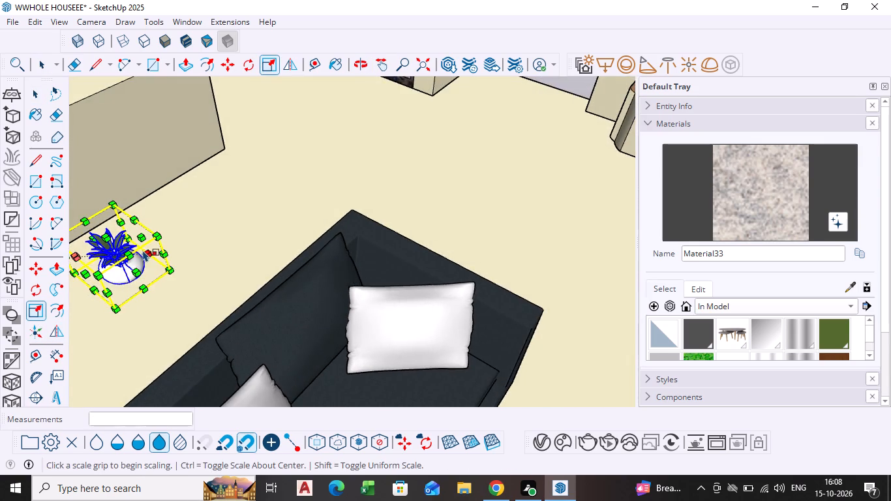
scroll(143, 250, "up", 2)
left_click(140, 230)
left_click(155, 221)
key("space")
Move the flower vase about 22' 7" onto the kitchen counter beside the sink under the window.
scroll(125, 264, "down", 2)
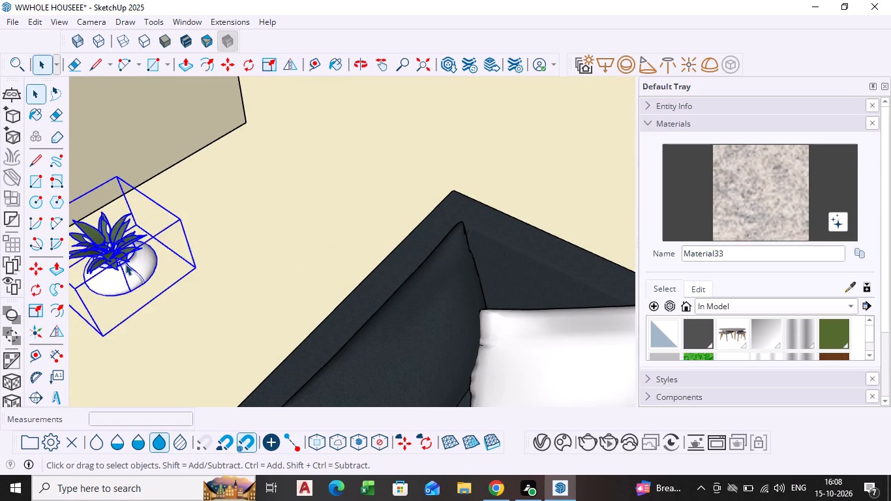
scroll(125, 264, "down", 12)
middle_click_drag(130, 267, 531, 337, "shift")
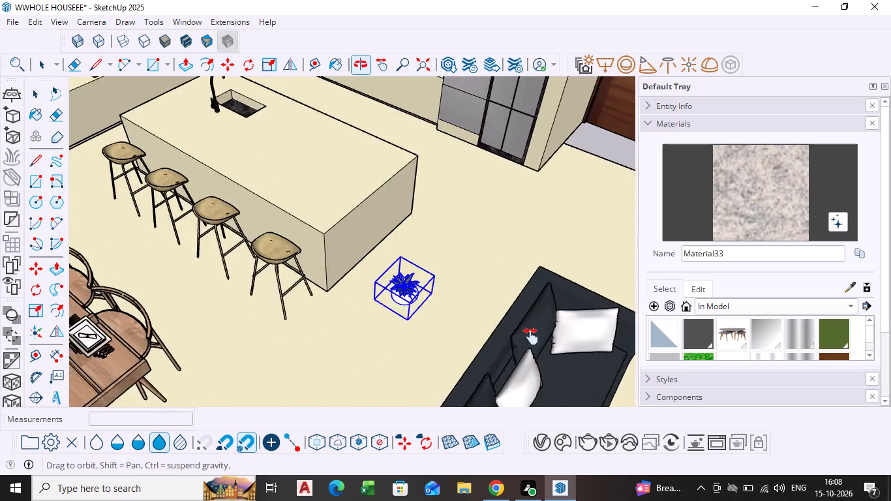
middle_click_drag(531, 337, 575, 408, "shift")
scroll(561, 390, "down", 3)
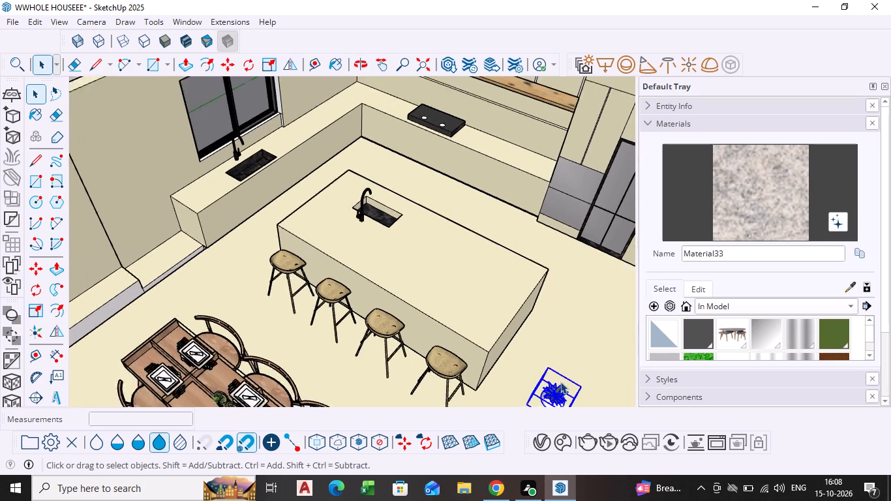
middle_click_drag(554, 380, 514, 320)
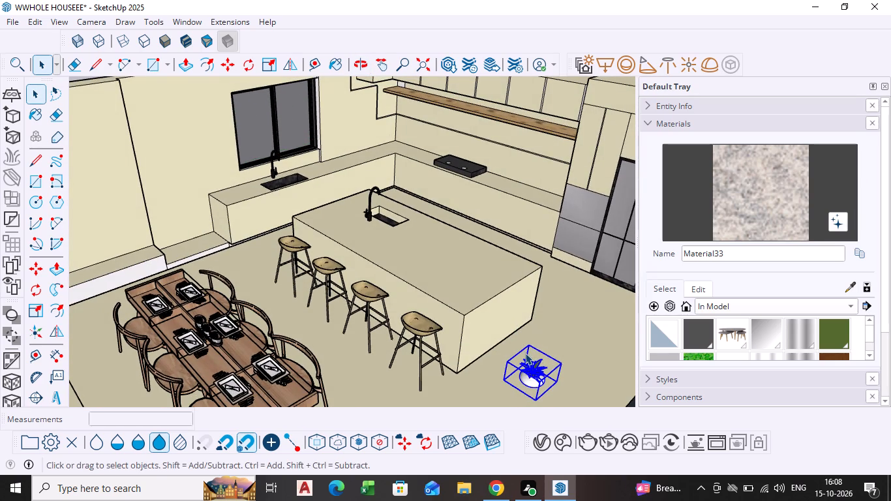
key("m")
left_click(521, 384)
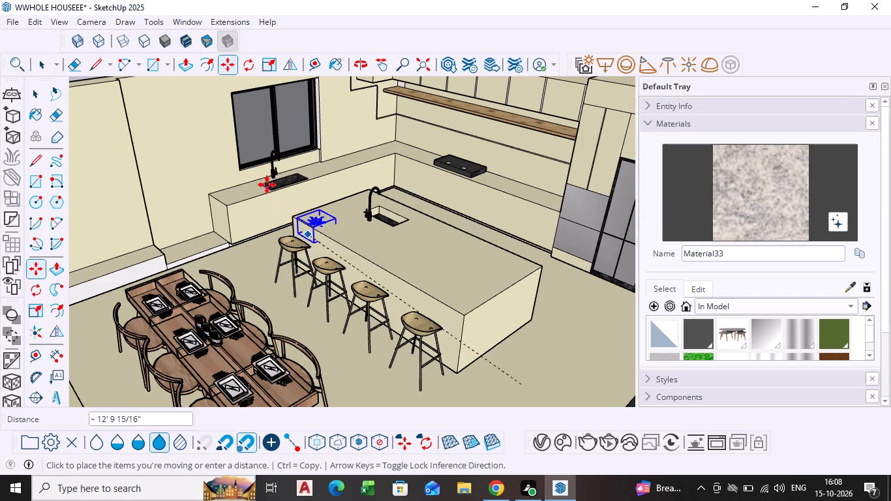
scroll(252, 179, "up", 9)
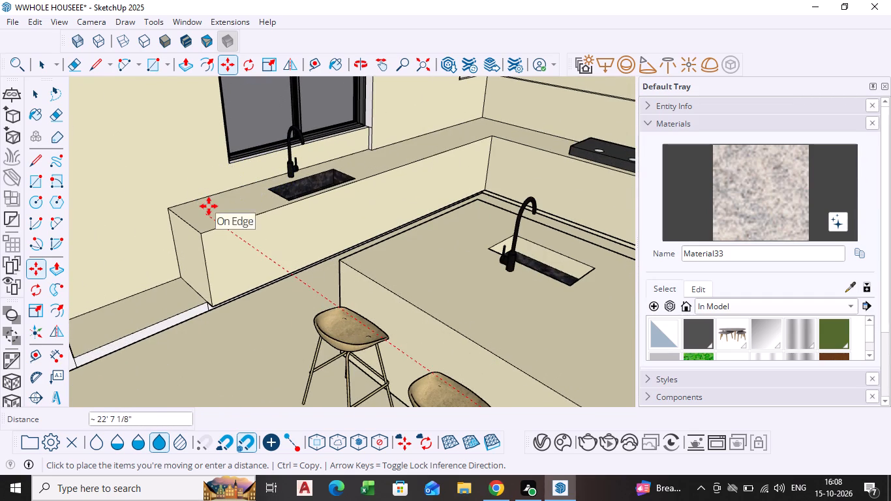
left_click(214, 203)
Nudge the flower vase slightly along the counter toward the sink and deselect it.
middle_click_drag(212, 217, 234, 231)
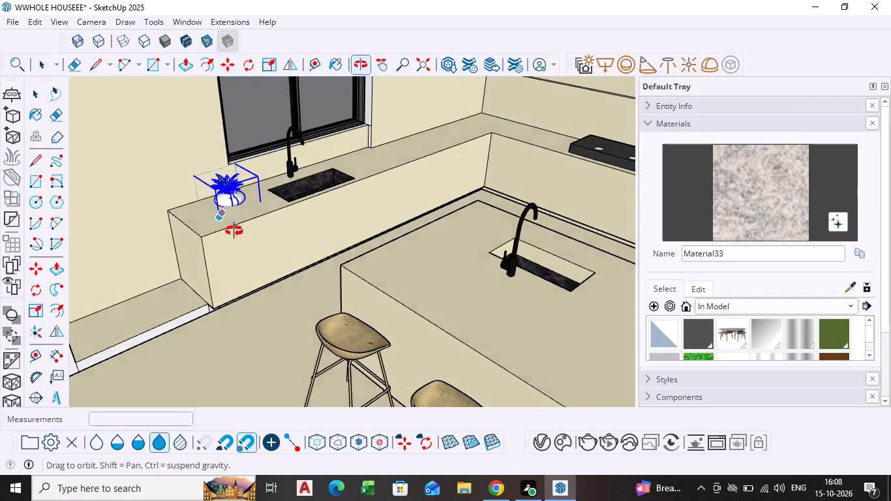
middle_click_drag(234, 231, 291, 243)
scroll(217, 211, "up", 14)
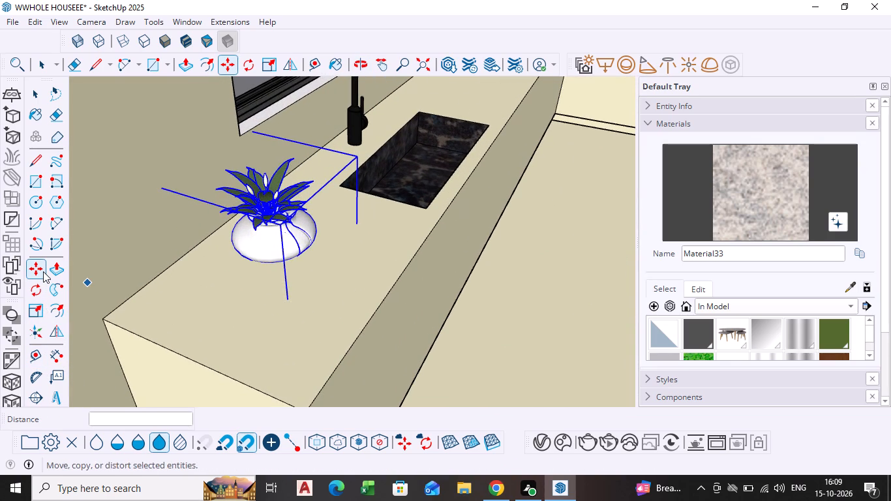
left_click(256, 257)
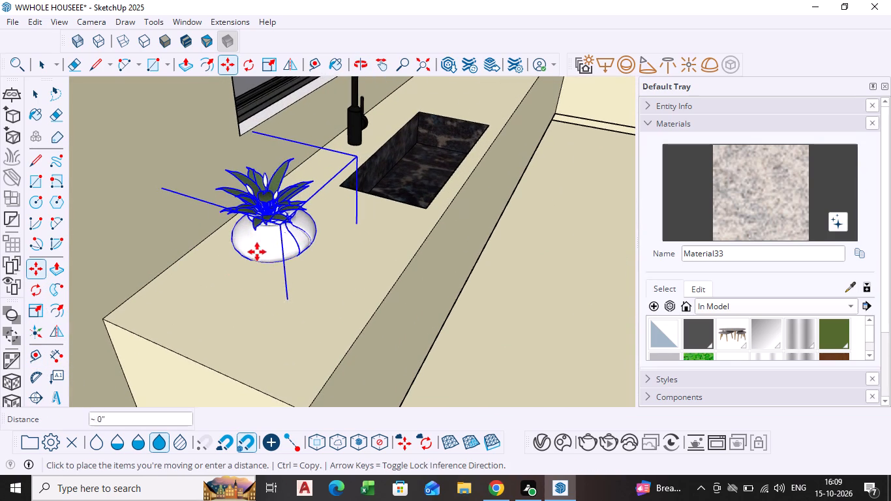
left_click(259, 247)
key("space")
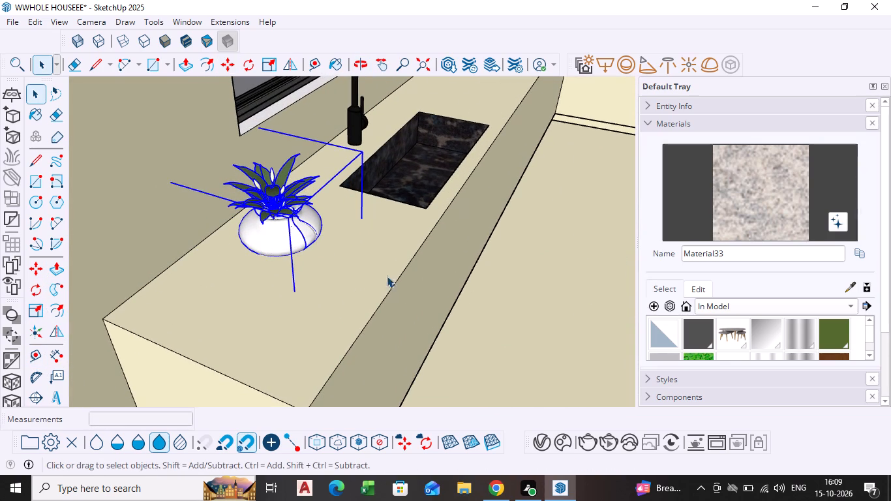
left_click(479, 300)
Copy the flower vase about 29' 5" from the kitchen counter to just above the coffee table beside the sofa.
scroll(479, 300, "down", 12)
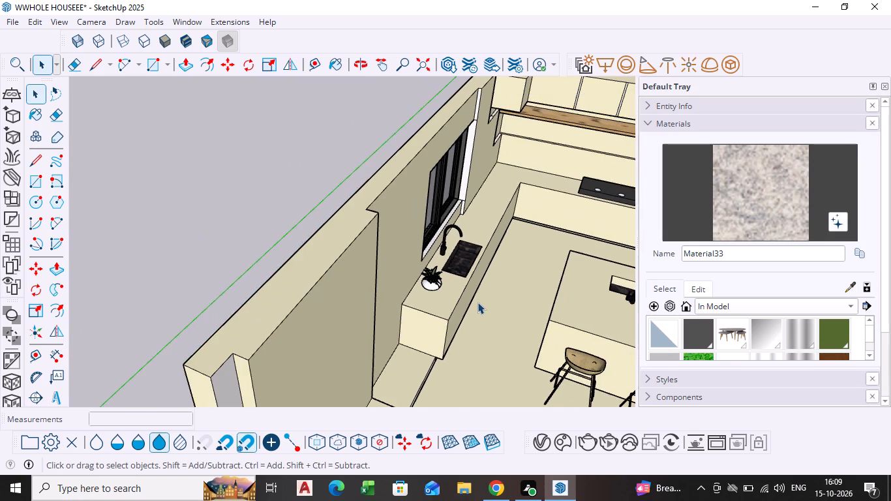
middle_click_drag(472, 303, 416, 266)
scroll(414, 268, "up", 8)
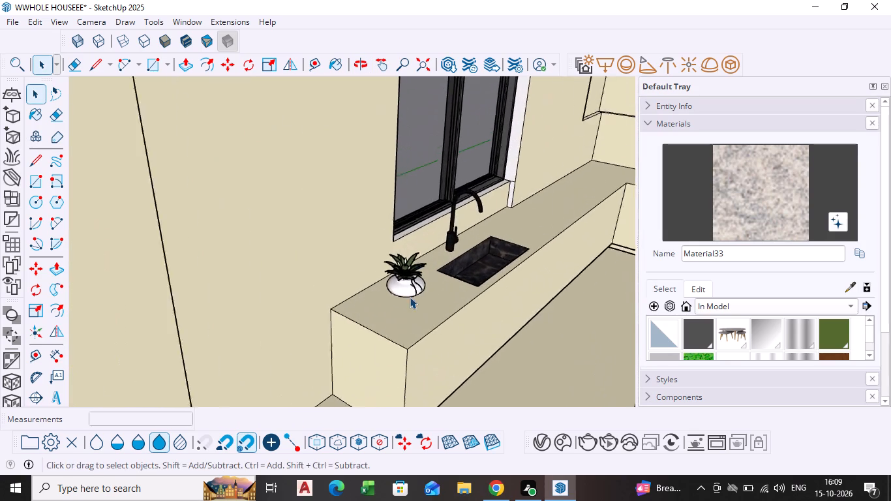
scroll(410, 297, "up", 2)
scroll(416, 302, "down", 9)
left_click(414, 282)
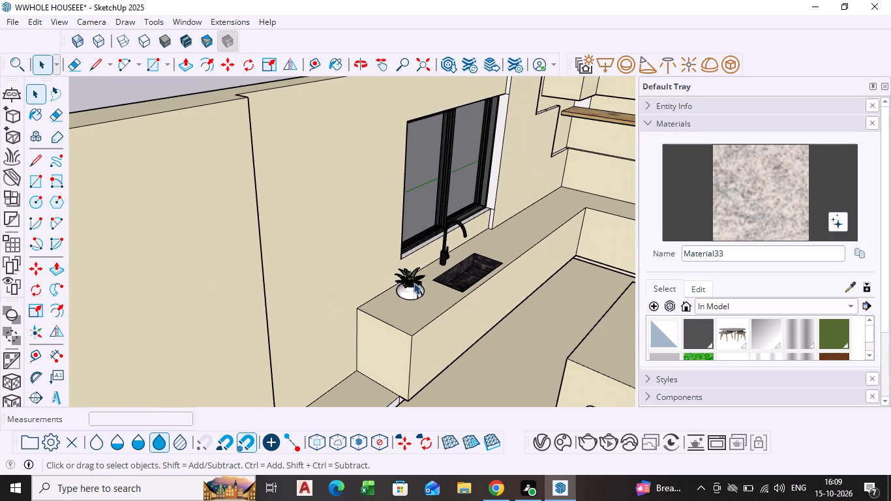
scroll(414, 284, "up", 4)
key("m")
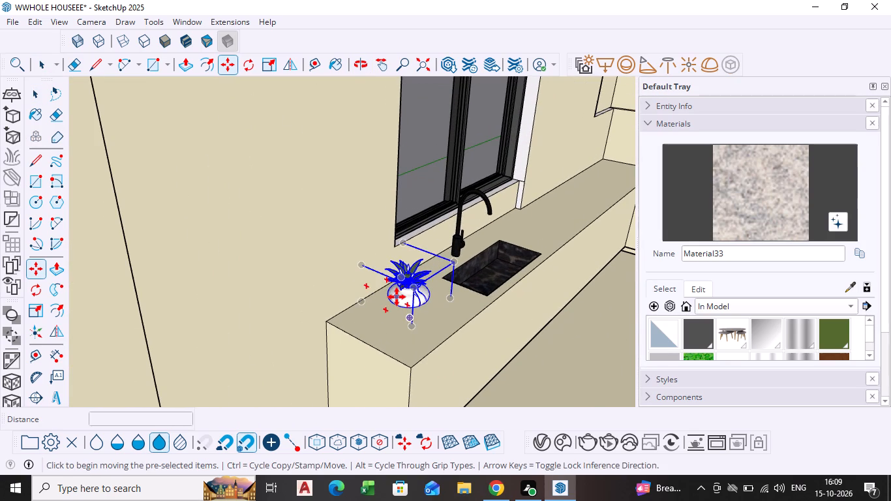
left_click(397, 297)
scroll(489, 317, "down", 12)
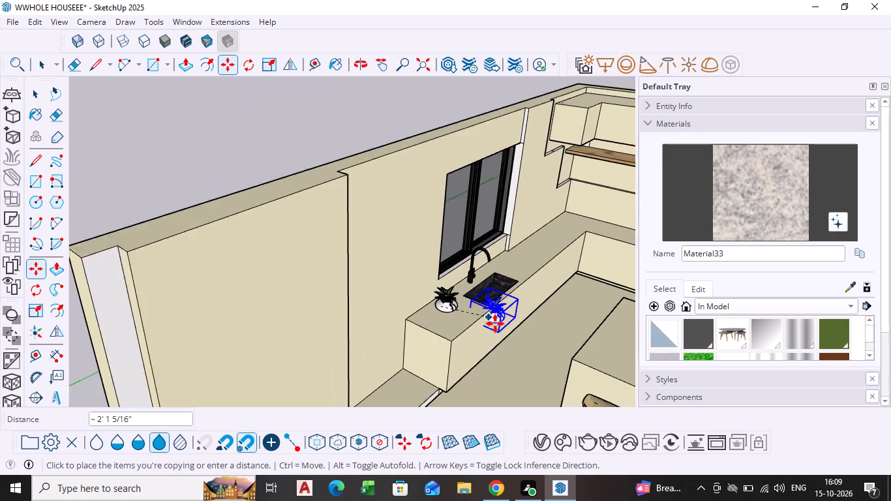
scroll(501, 327, "down", 2)
middle_click_drag(501, 327, 213, 175, "shift")
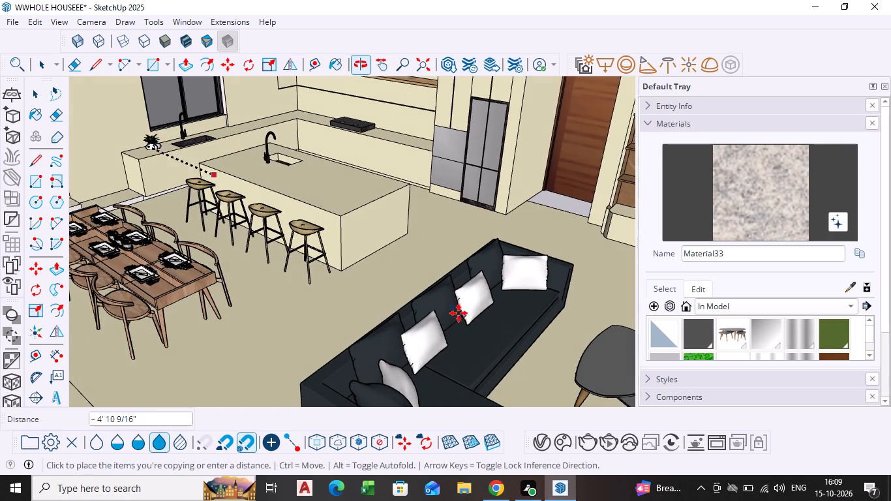
scroll(477, 327, "down", 2)
middle_click_drag(474, 329, 267, 248, "shift")
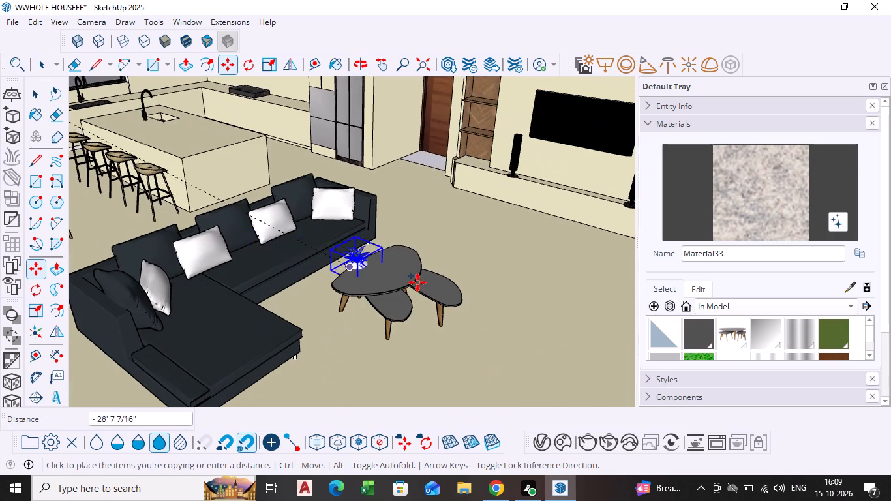
scroll(417, 282, "up", 9)
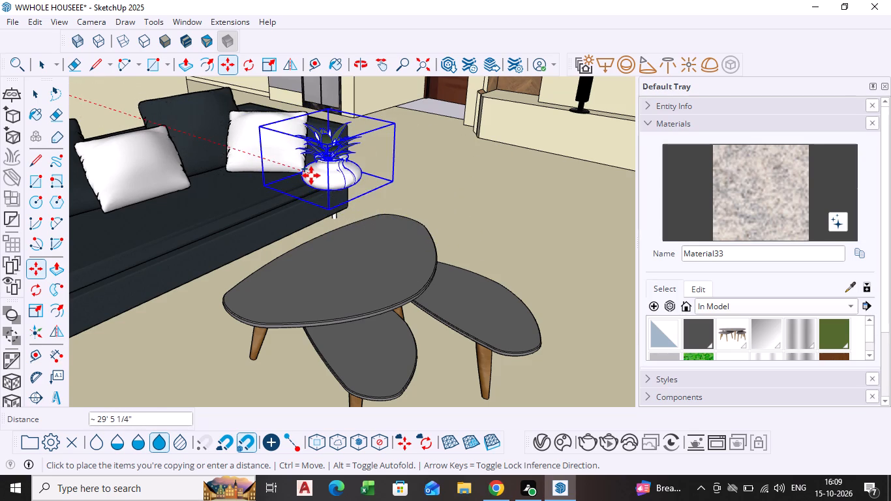
left_click(311, 175)
Move the copied vase about 1' 10" down onto the top of the largest coffee table.
scroll(314, 179, "up", 9)
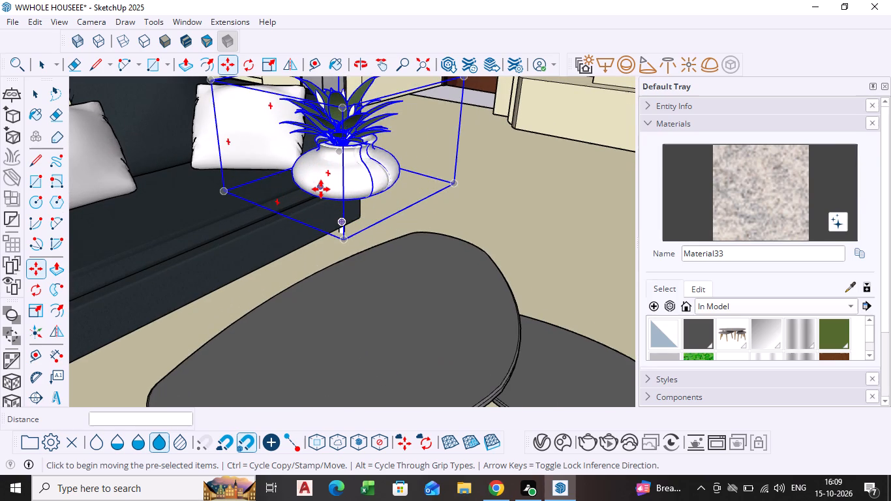
left_click(322, 189)
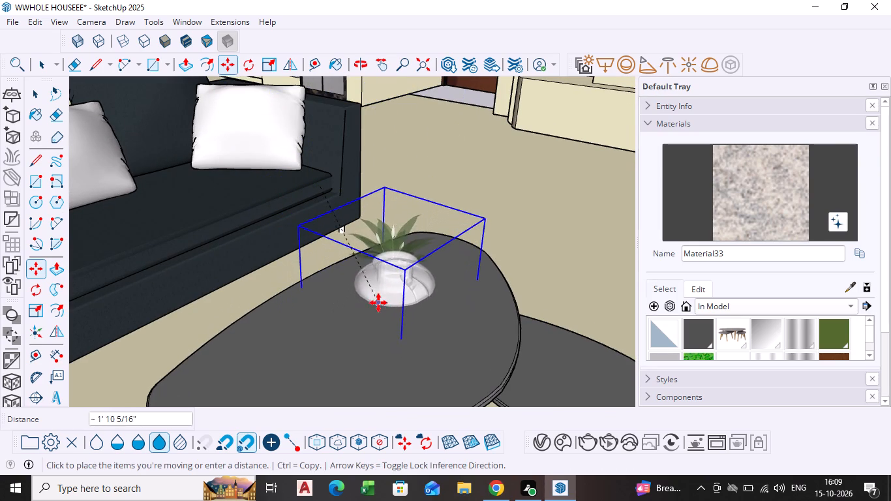
left_click(378, 303)
Raise the copied vase vertically about 7" from the coffee table top.
middle_click_drag(378, 323, 384, 290)
left_click(378, 305)
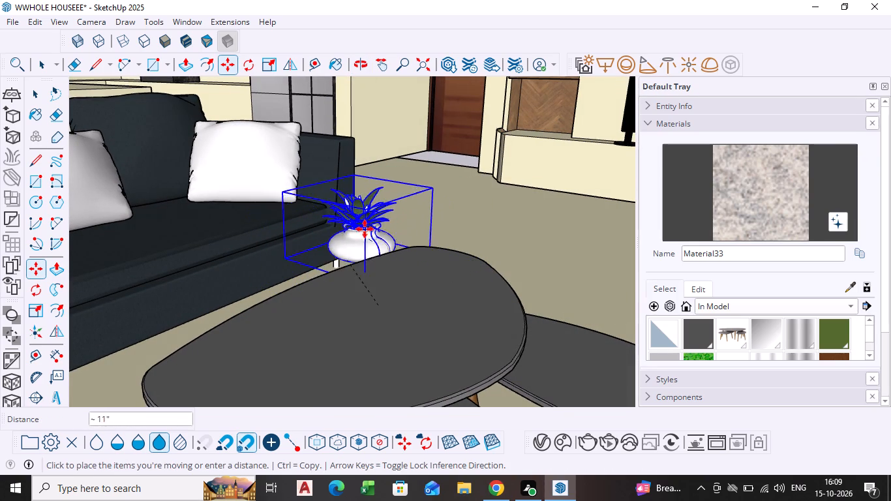
left_click(380, 253)
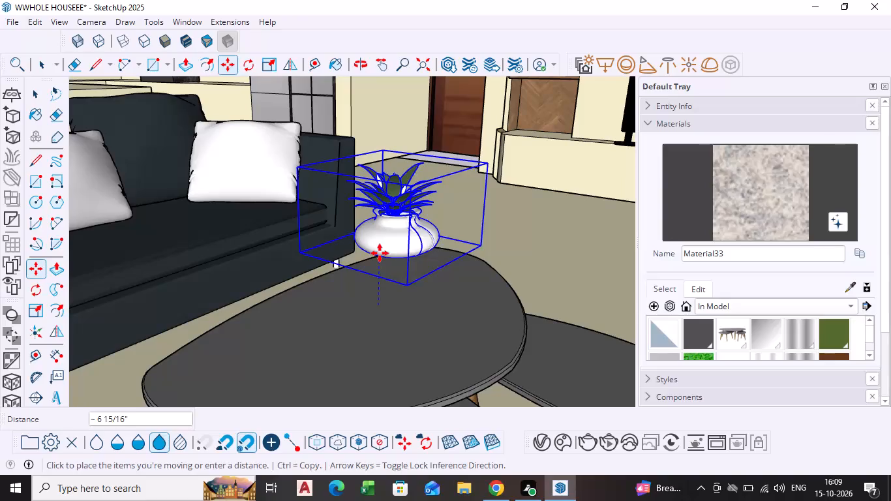
Set the copied vase down about 6 7/16" onto the face of the largest coffee table top and deselect it.
scroll(389, 311, "down", 1)
middle_click_drag(388, 311, 383, 247)
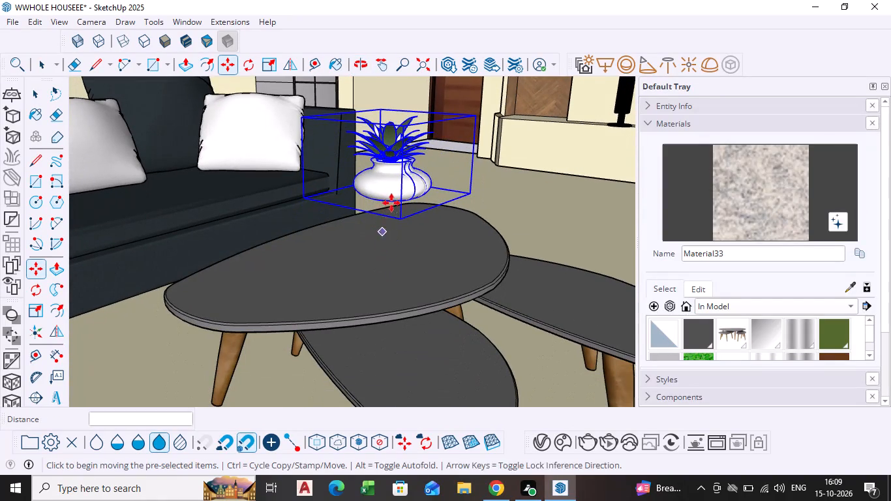
left_click(392, 201)
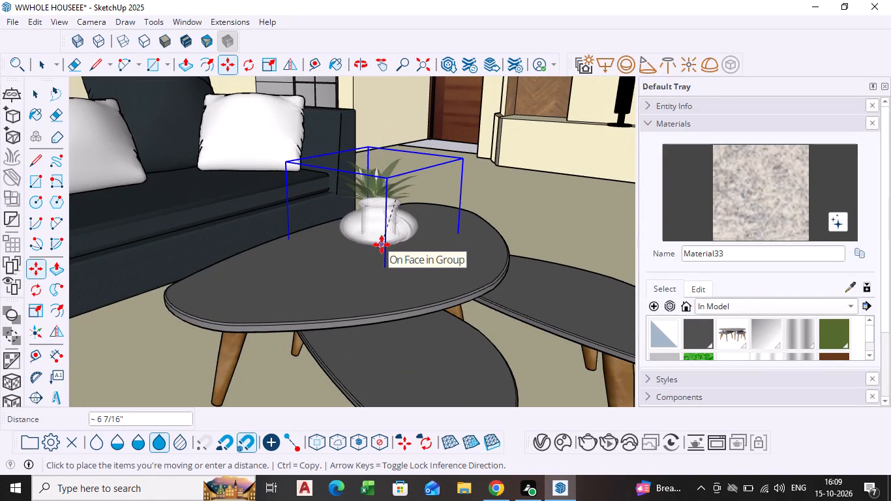
left_click(382, 245)
key("space")
left_click(539, 207)
scroll(496, 243, "down", 3)
middle_click_drag(494, 246, 439, 360)
scroll(394, 329, "down", 3)
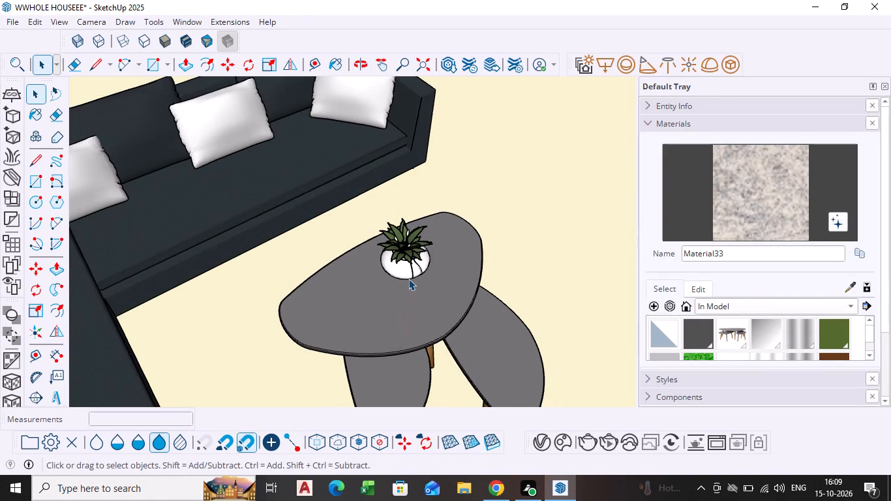
Shift the flower vase about 2 5/8" across the largest coffee table's top.
left_click(408, 279)
left_click(408, 279)
key("m")
left_click(408, 279)
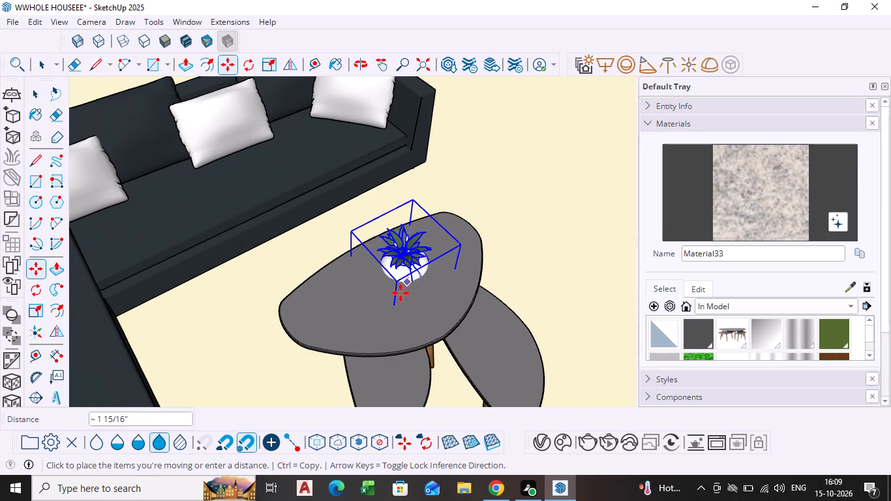
middle_click_drag(399, 294, 471, 168)
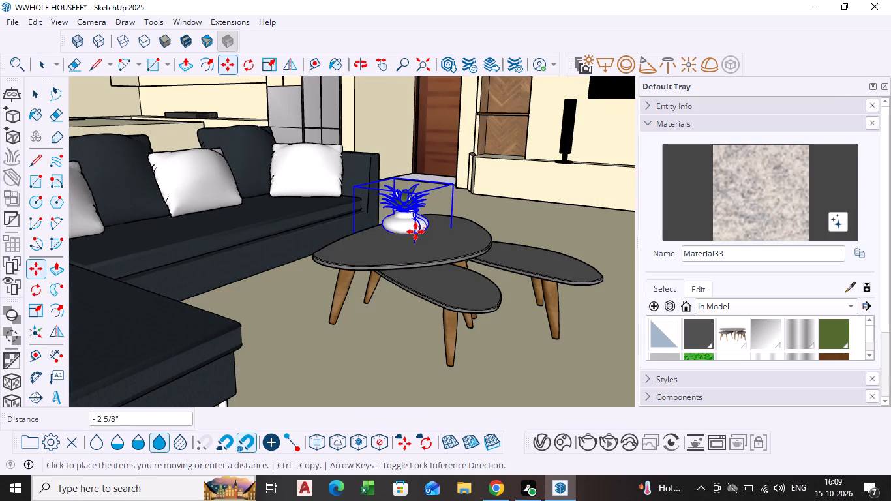
left_click(415, 232)
key("space")
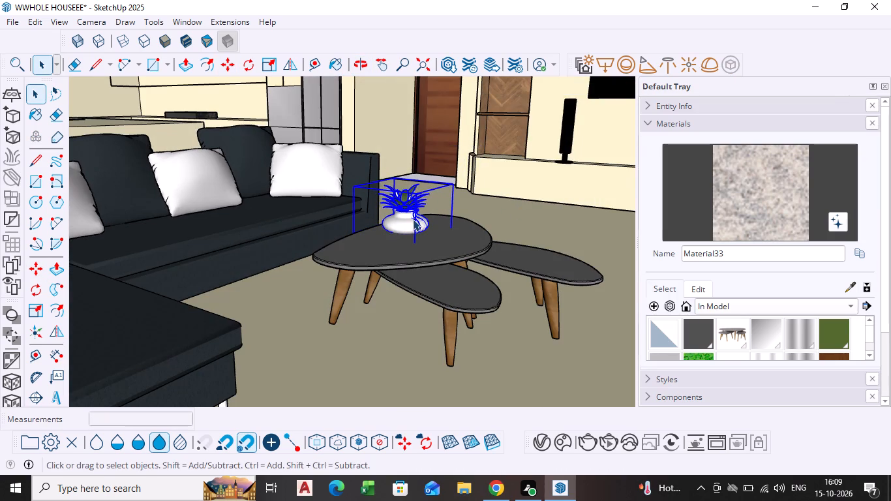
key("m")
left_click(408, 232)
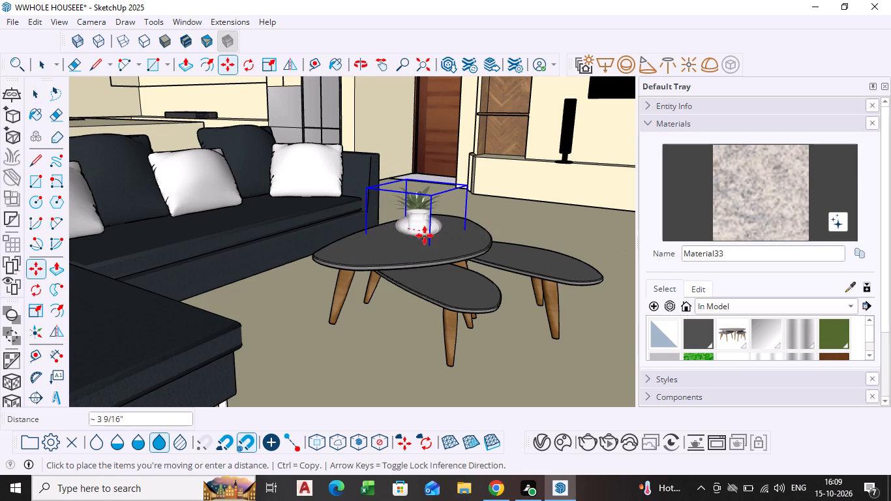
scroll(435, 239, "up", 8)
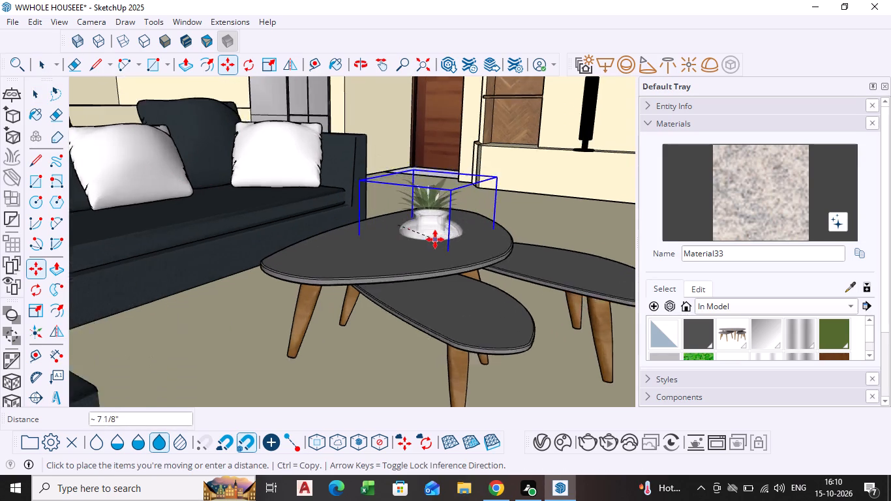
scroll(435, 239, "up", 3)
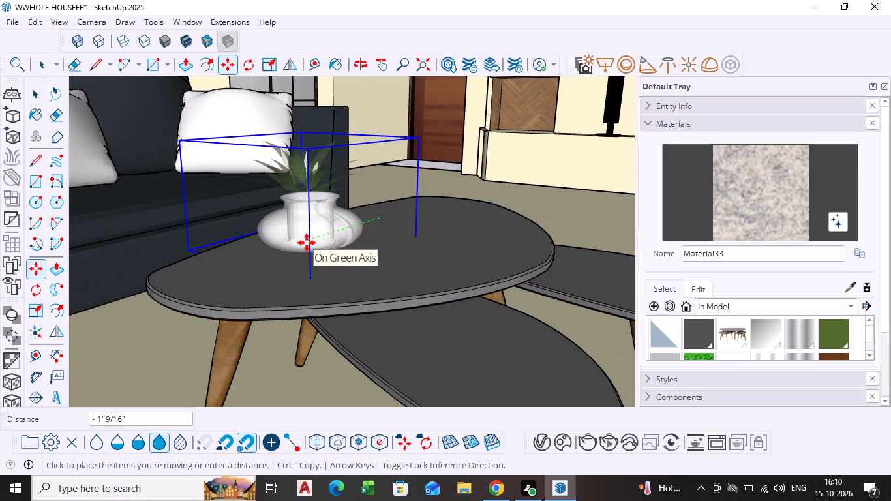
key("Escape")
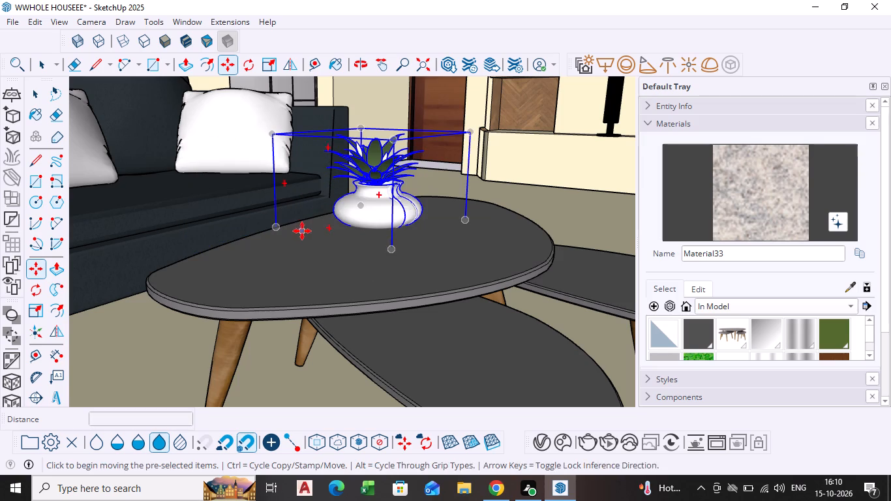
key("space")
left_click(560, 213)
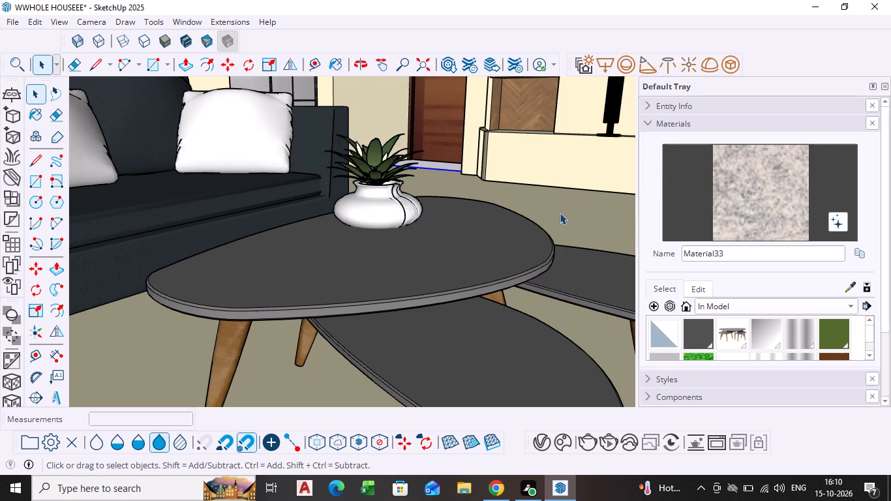
Examine the vase placement and the furnished living and kitchen areas from near, far and several angles.
scroll(555, 216, "down", 5)
scroll(444, 237, "down", 8)
scroll(385, 229, "down", 7)
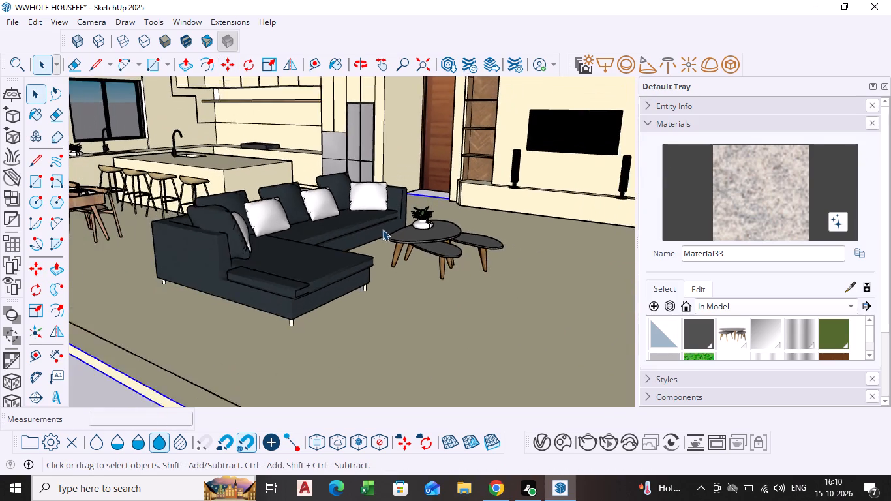
middle_click_drag(382, 229, 408, 283)
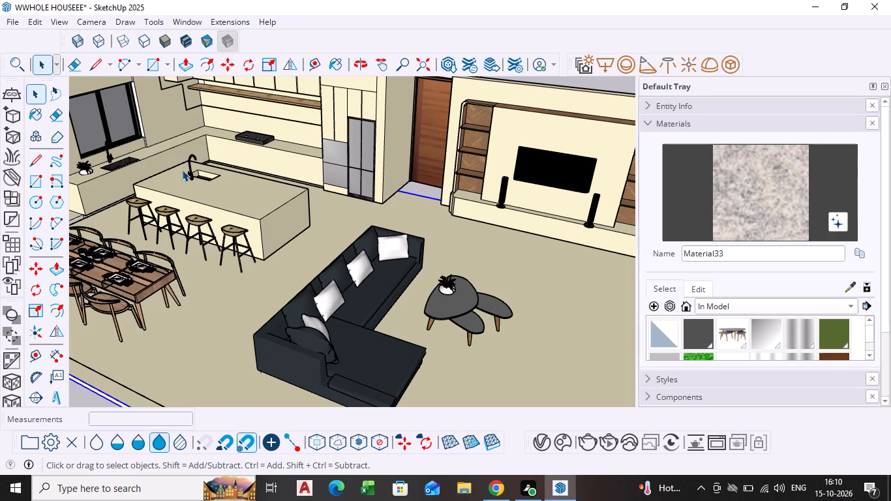
scroll(213, 253, "down", 1)
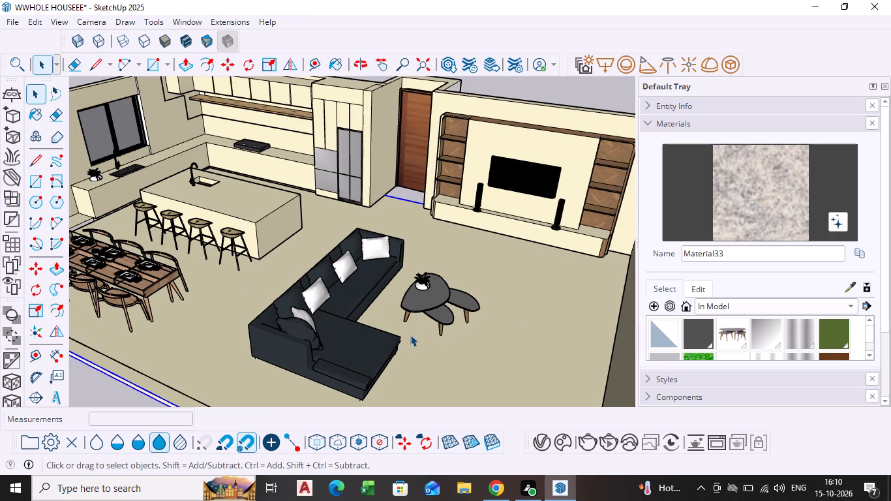
scroll(437, 290, "up", 5)
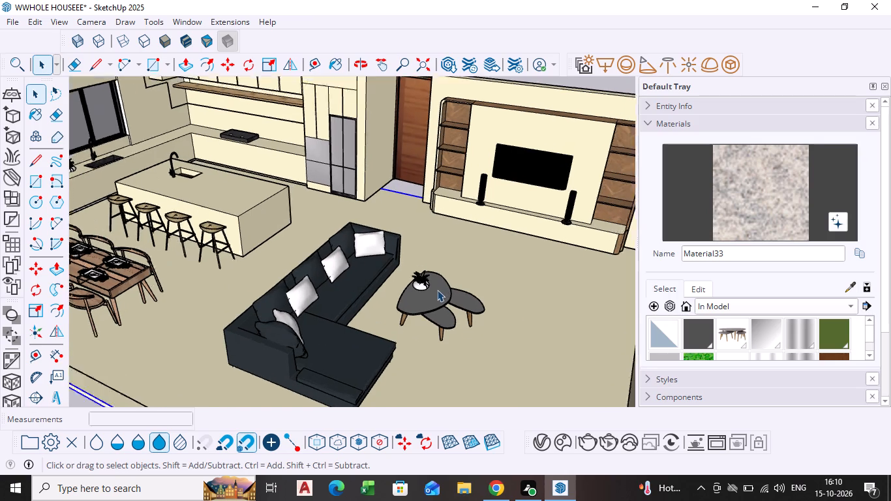
scroll(431, 296, "up", 9)
scroll(406, 286, "down", 3)
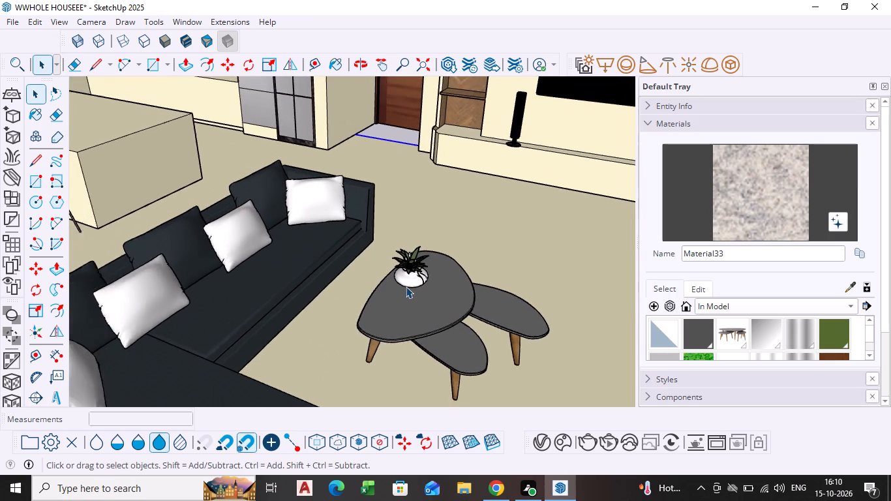
scroll(404, 284, "down", 10)
scroll(70, 222, "down", 5)
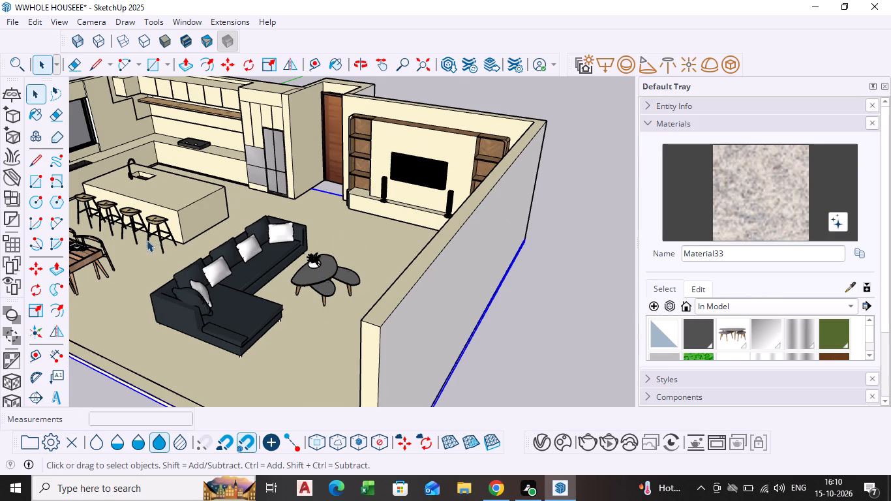
scroll(153, 234, "down", 7)
middle_click_drag(164, 235, 320, 228)
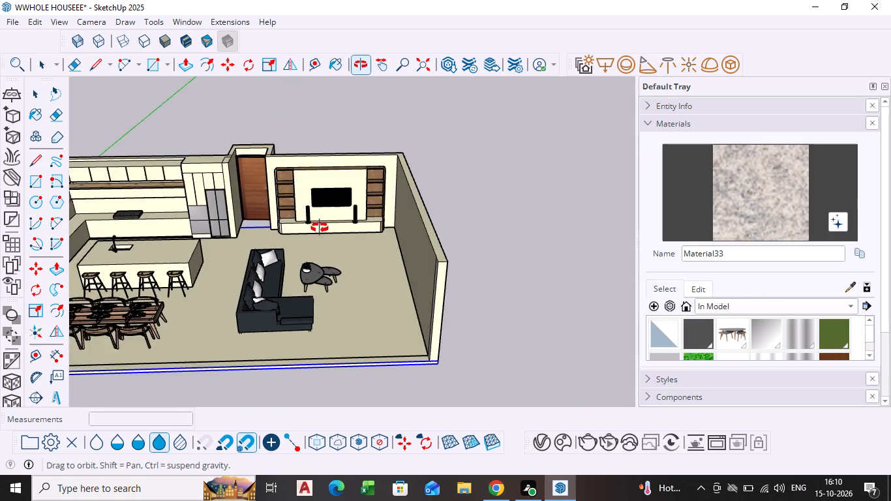
middle_click_drag(320, 228, 320, 228)
scroll(162, 304, "down", 3)
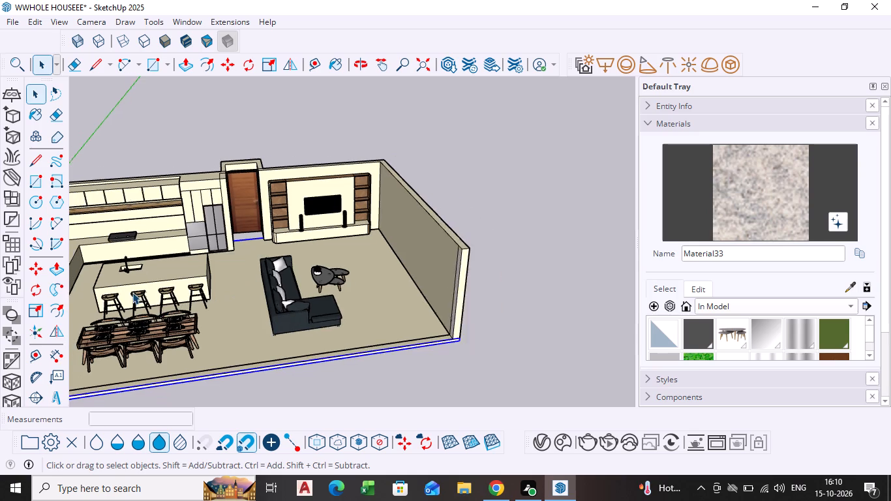
middle_click_drag(132, 292, 305, 243, "shift")
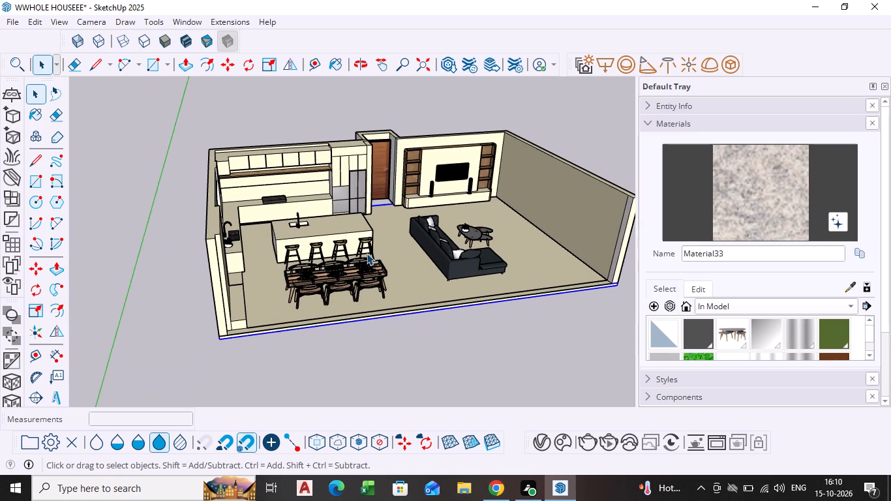
Copy the flower vase about 15' from the coffee table to the sofa-side end of the kitchen island's countertop.
scroll(467, 232, "up", 14)
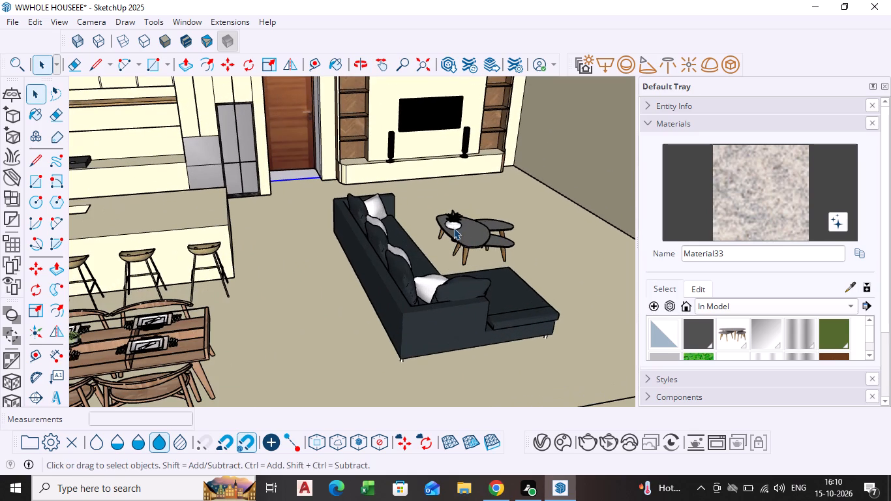
left_click(453, 228)
key("m")
left_click(453, 228)
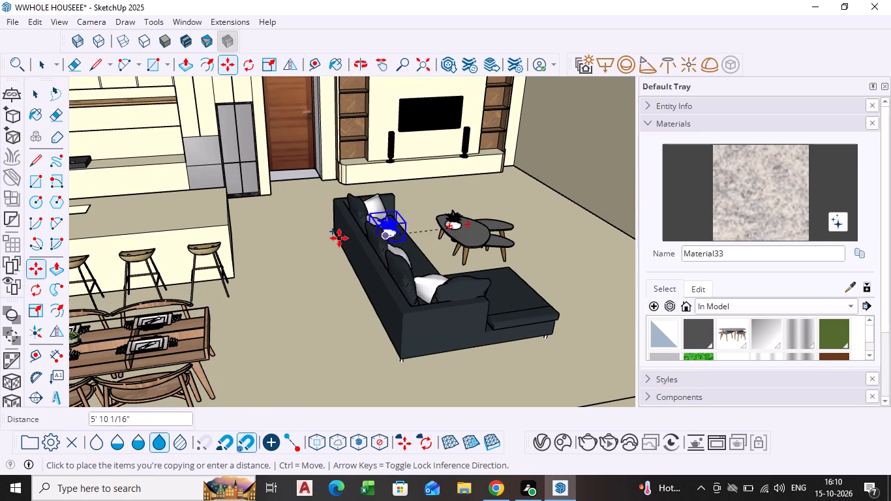
scroll(175, 209, "up", 5)
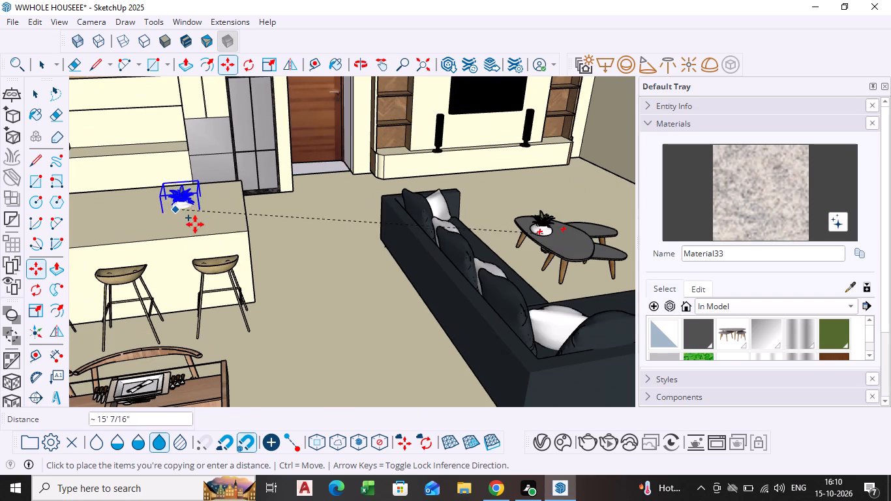
left_click(210, 225)
Move the copied vase across the kitchen island toward the refrigerator, past the countertop's rear edge.
scroll(210, 225, "up", 6)
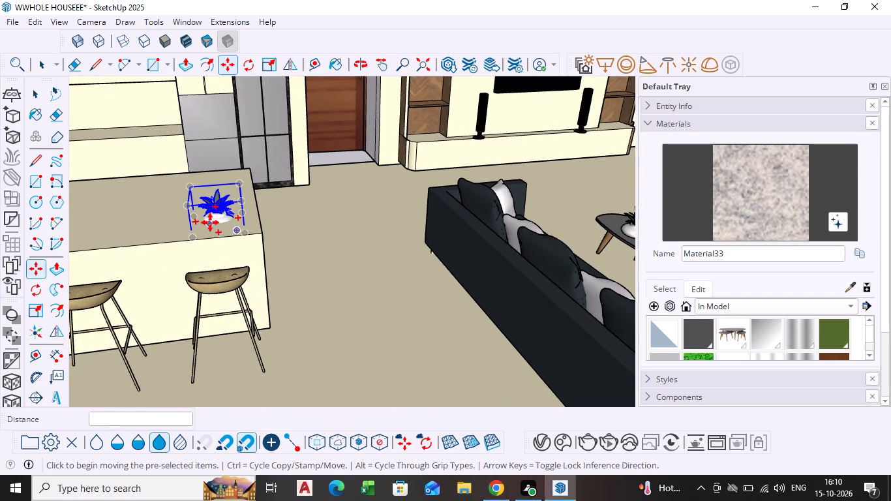
left_click(210, 222)
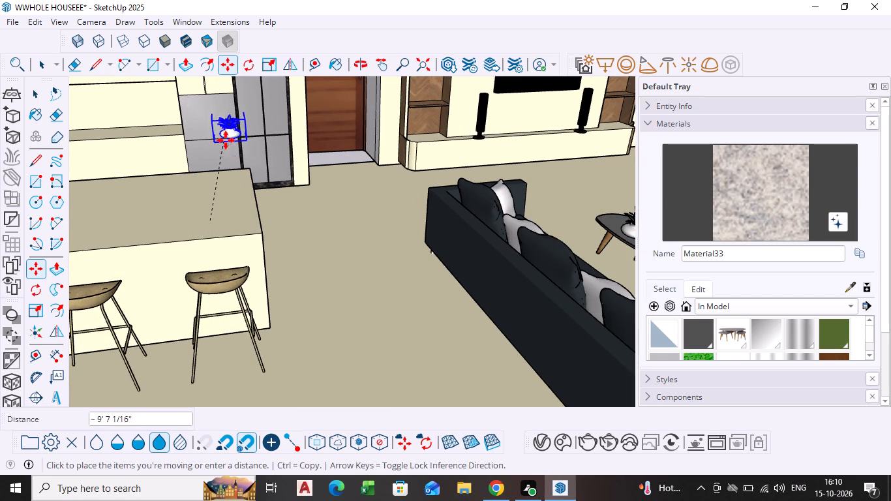
left_click(231, 165)
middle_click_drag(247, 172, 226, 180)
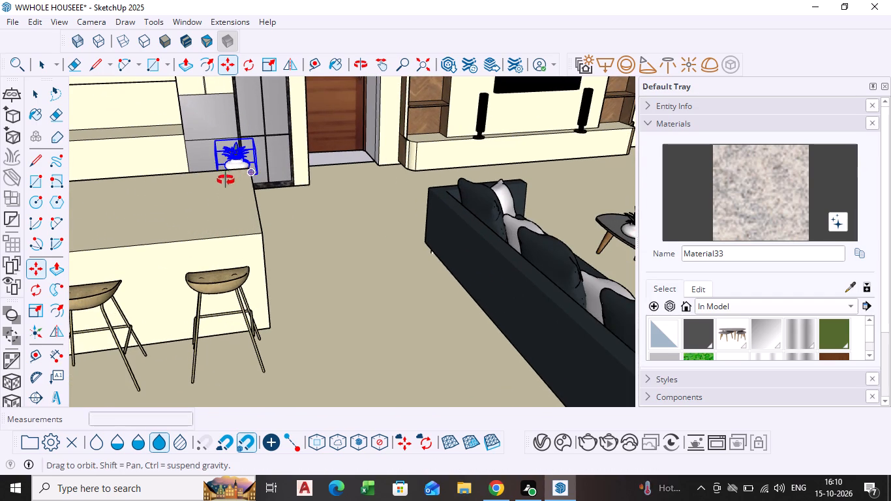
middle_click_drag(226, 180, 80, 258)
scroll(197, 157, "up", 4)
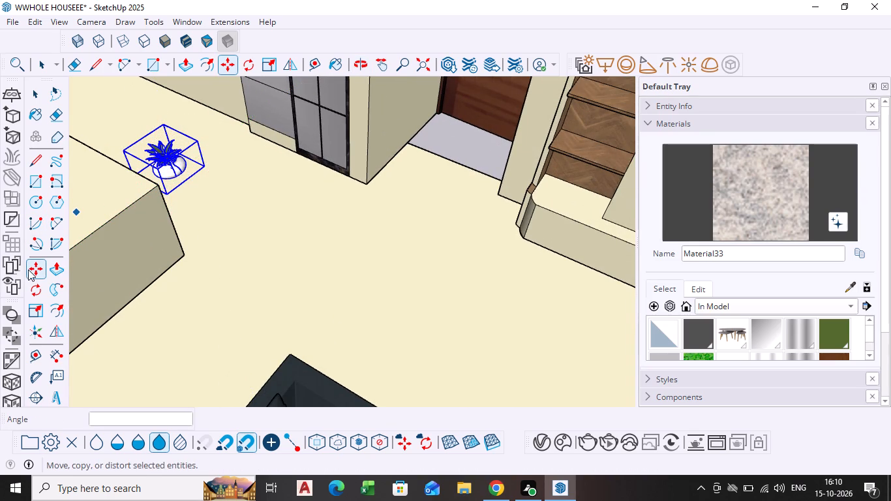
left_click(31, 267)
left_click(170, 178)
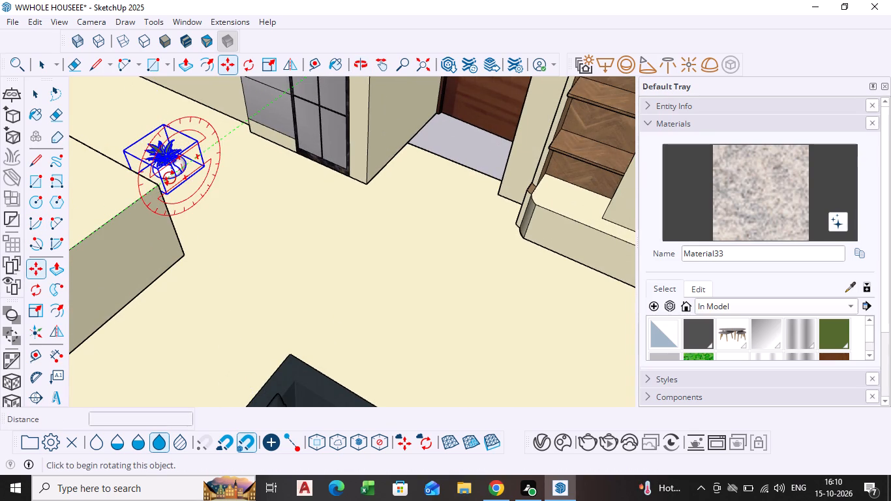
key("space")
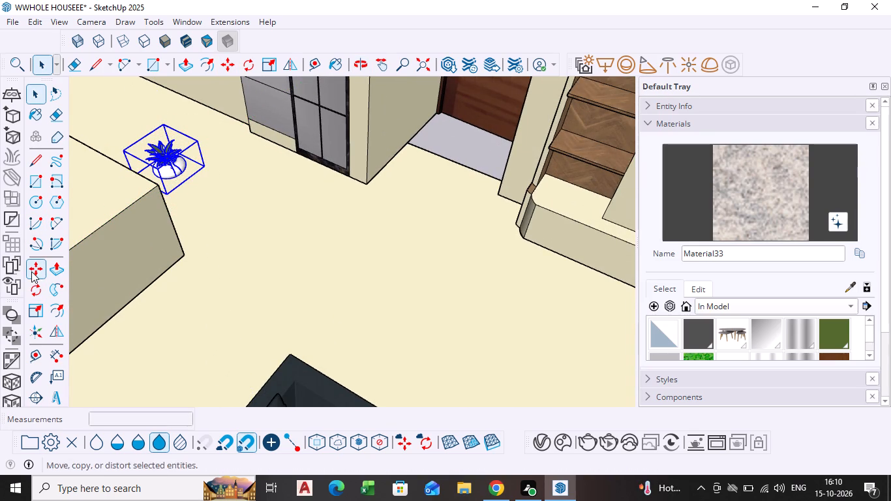
Move the copied vase about 1' 9" within the gap between the kitchen island and the refrigerator.
left_click(31, 271)
left_click(181, 175)
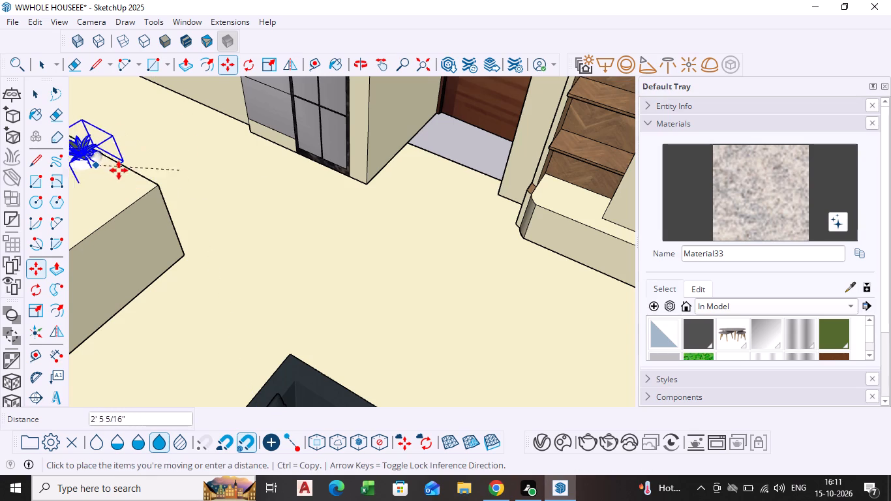
scroll(119, 171, "down", 7)
middle_click_drag(117, 199, 162, 204, "shift")
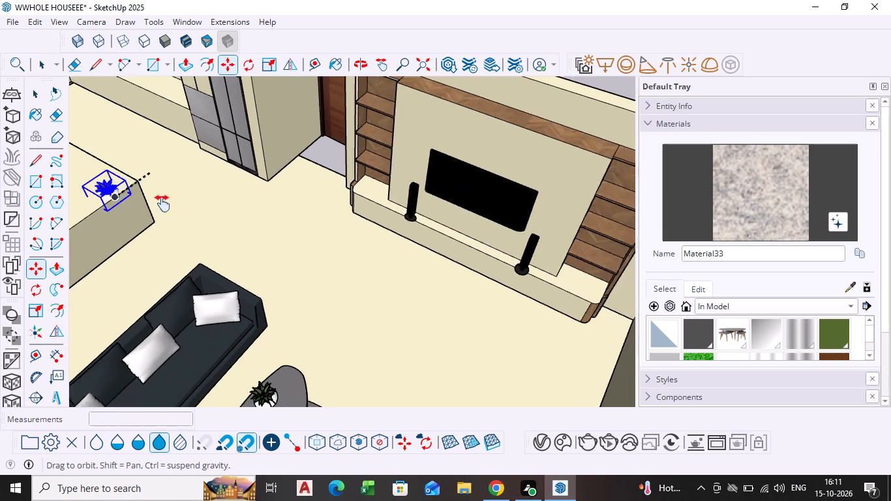
middle_click_drag(162, 204, 247, 222, "shift")
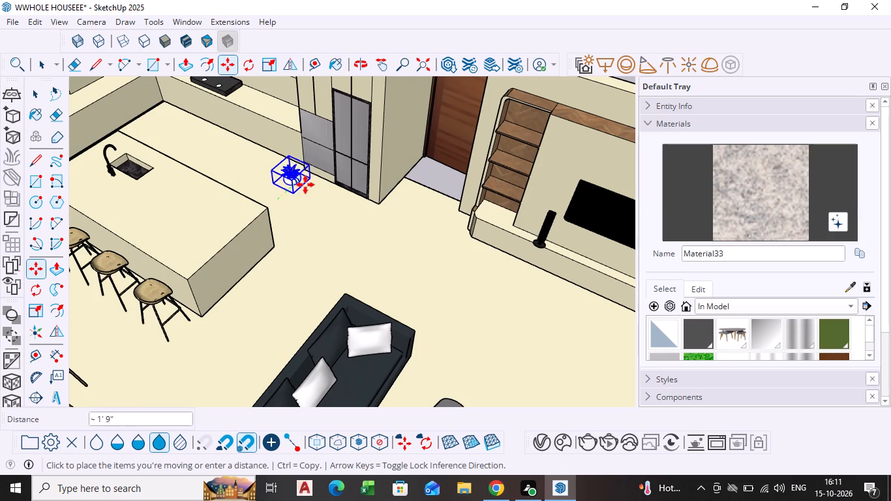
left_click(305, 185)
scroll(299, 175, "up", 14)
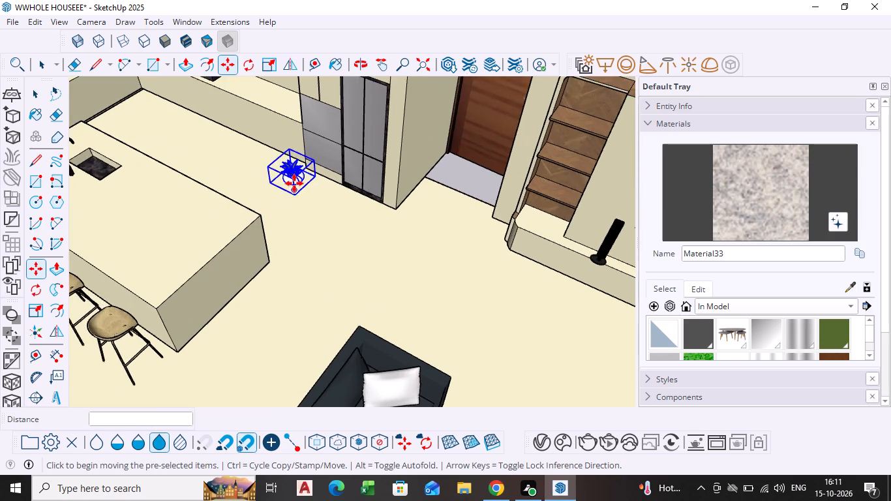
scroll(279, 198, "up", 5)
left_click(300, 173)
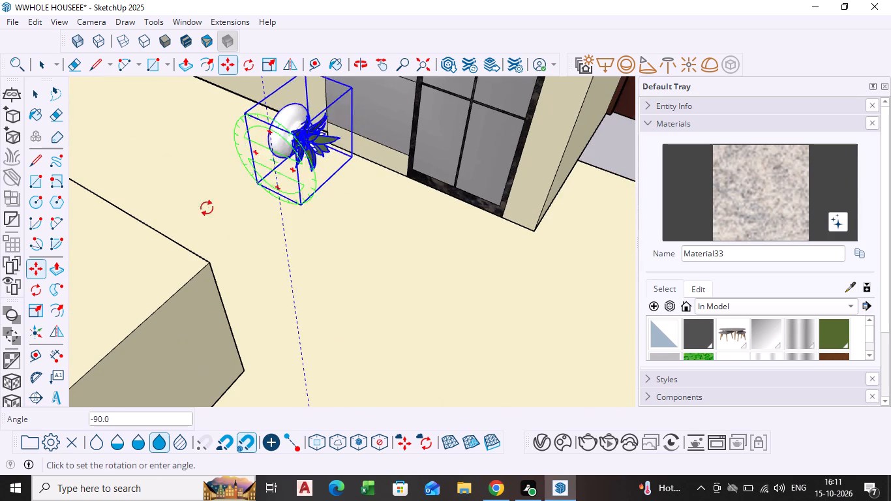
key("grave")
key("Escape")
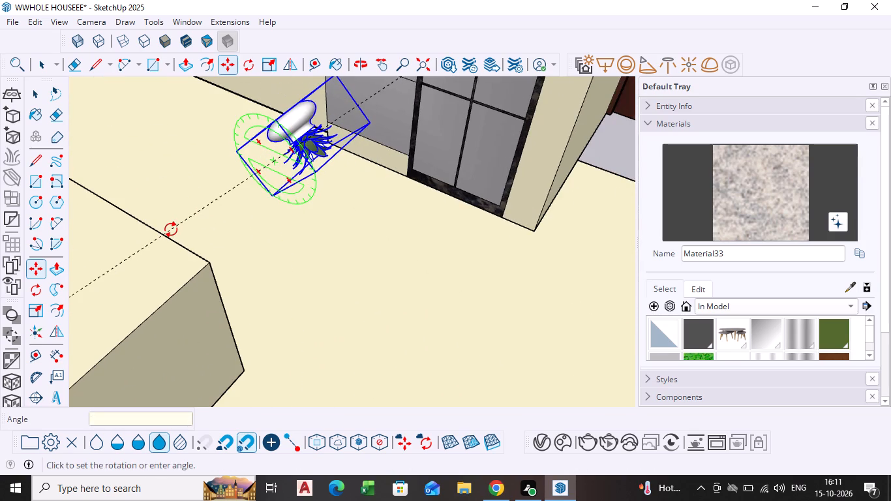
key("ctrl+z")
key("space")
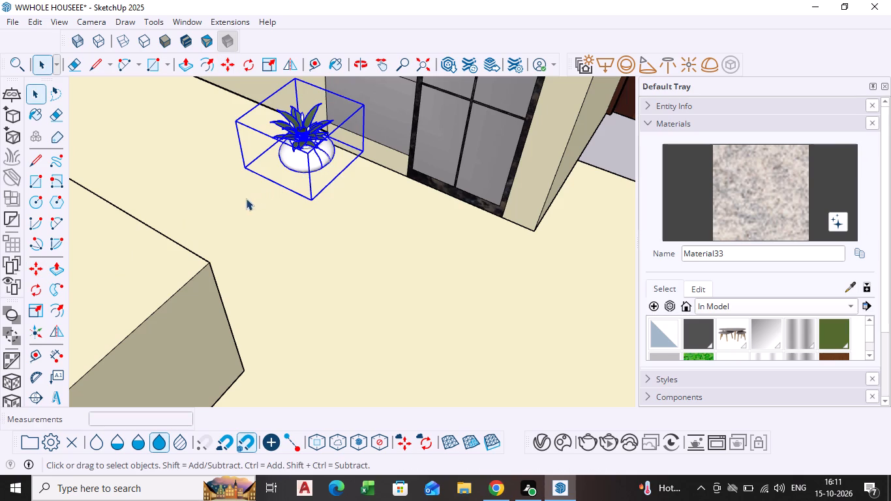
Move the copied vase about 3' 4" from the gap by the refrigerator back to the kitchen island's sofa-side end.
left_click(36, 265)
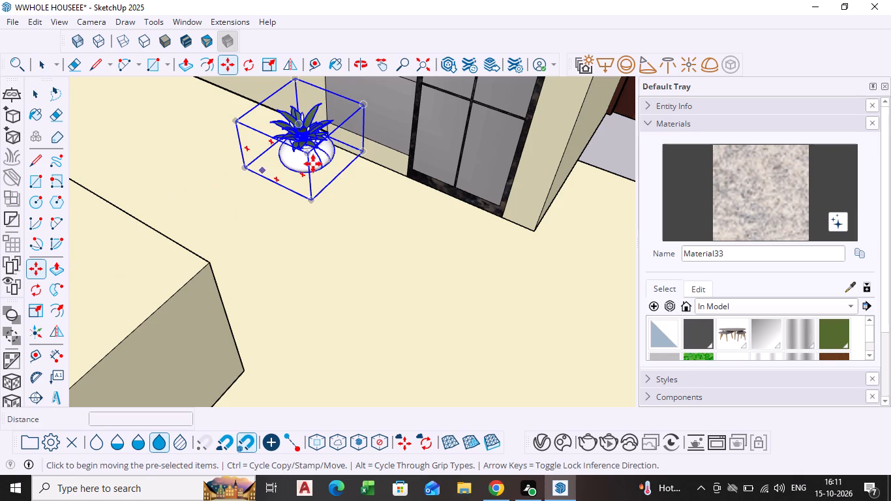
left_click(306, 171)
scroll(99, 286, "down", 5)
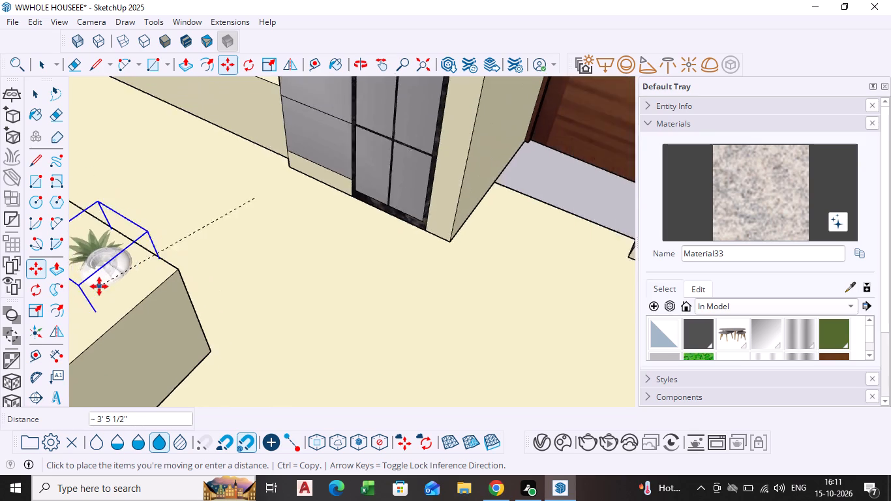
scroll(99, 286, "down", 4)
middle_click_drag(100, 281, 202, 200)
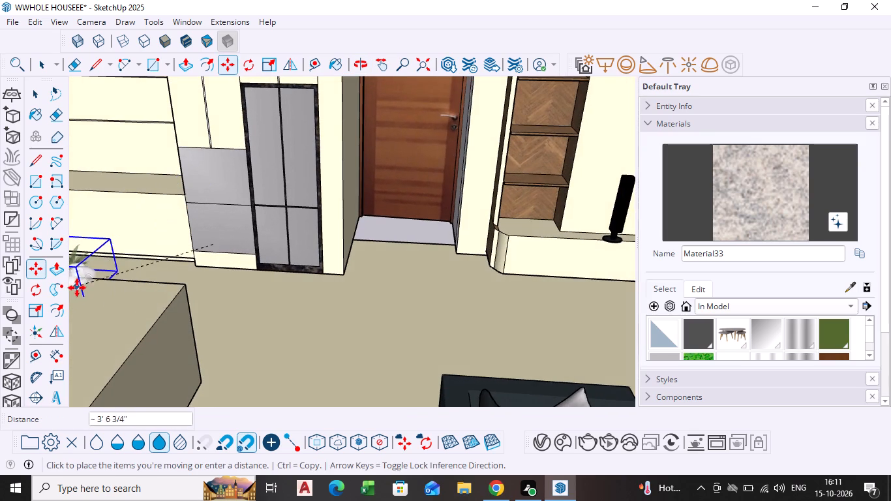
scroll(161, 290, "down", 3)
middle_click_drag(161, 290, 151, 297)
scroll(138, 291, "down", 2)
middle_click_drag(138, 291, 138, 292)
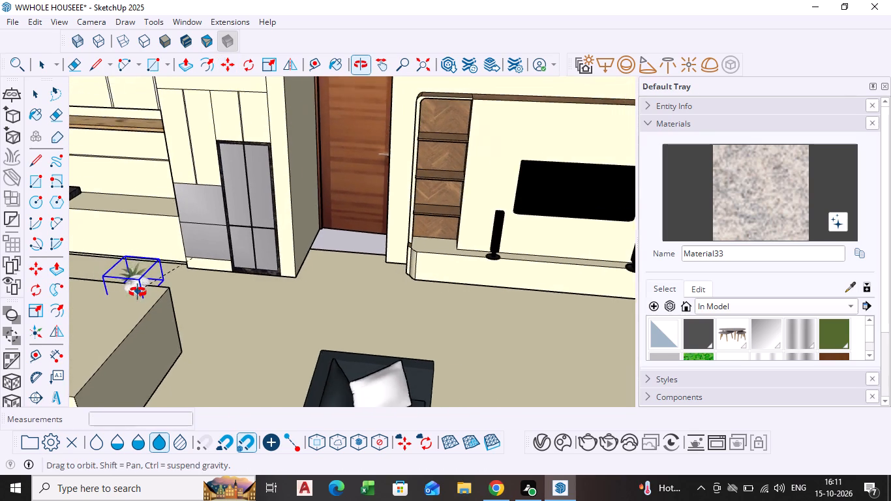
middle_click_drag(138, 292, 89, 325)
scroll(121, 296, "up", 5)
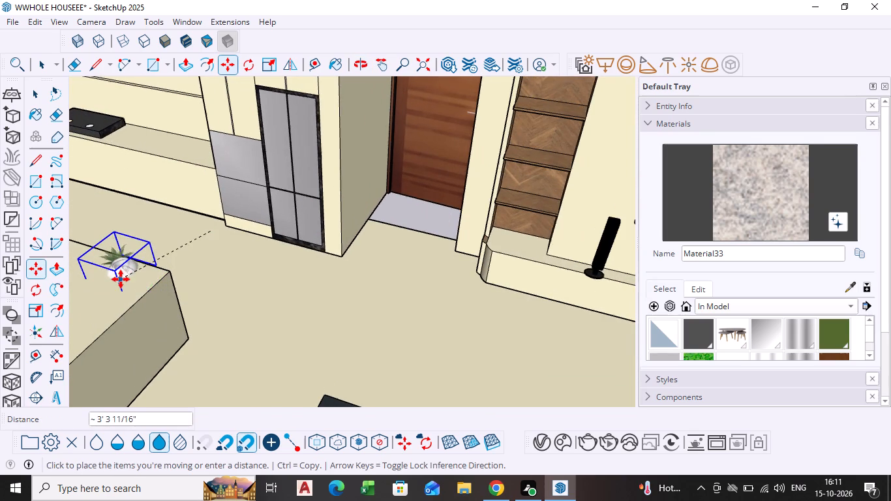
left_click(121, 279)
scroll(121, 282, "down", 1)
middle_click_drag(121, 282, 96, 299)
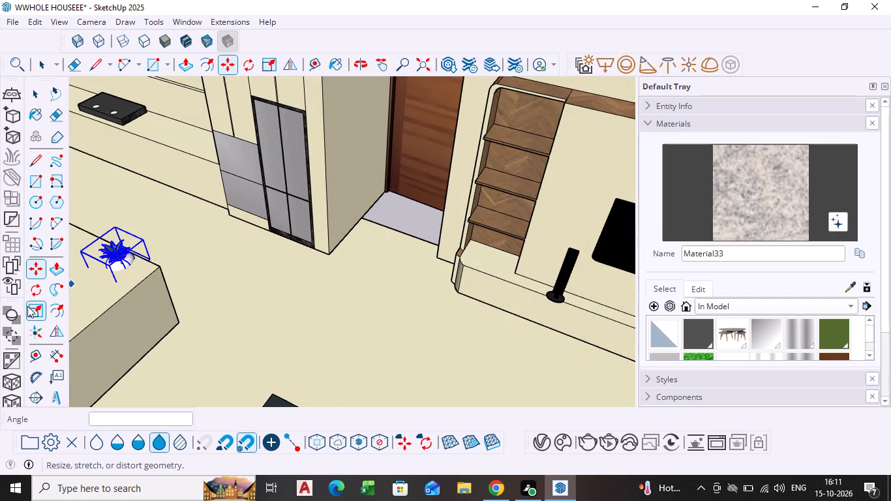
Raise the copied vase about 7" along the blue axis at the end of the kitchen island.
left_click(35, 276)
left_click(37, 267)
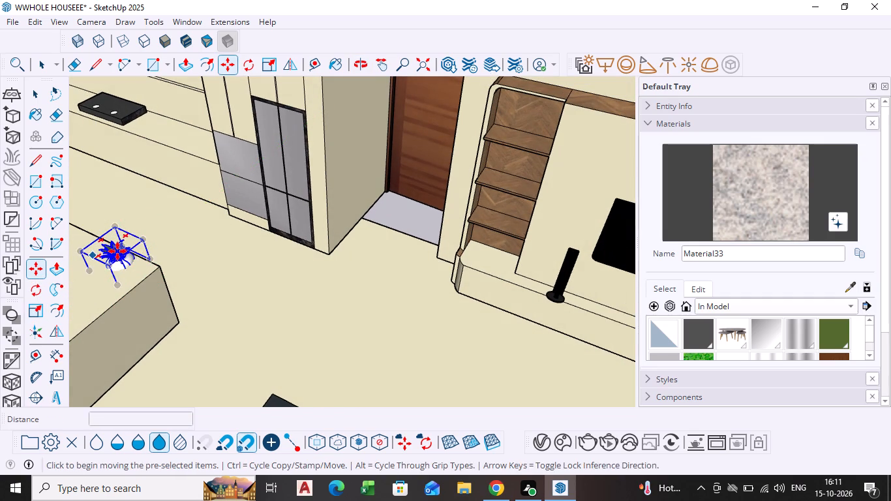
left_click(124, 270)
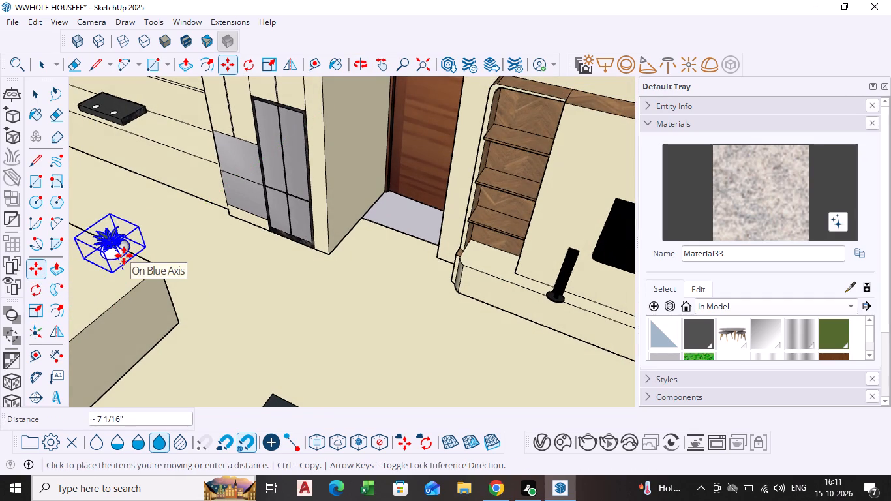
left_click(124, 256)
Move the raised vase about 1' 10" along the green axis, over the sofa-side end of the island countertop, and deselect it.
scroll(124, 271, "down", 3)
left_click(119, 260)
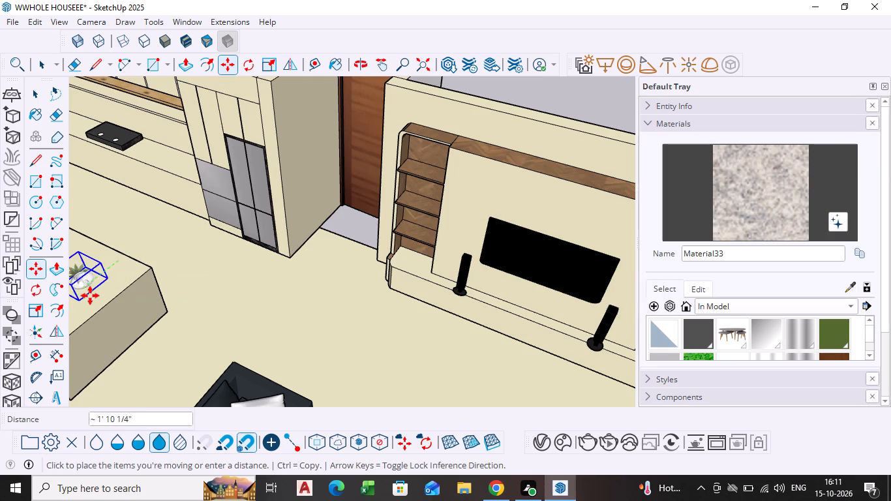
left_click(90, 296)
scroll(88, 311, "down", 4)
middle_click_drag(89, 311, 317, 256)
scroll(316, 256, "down", 1)
key("space")
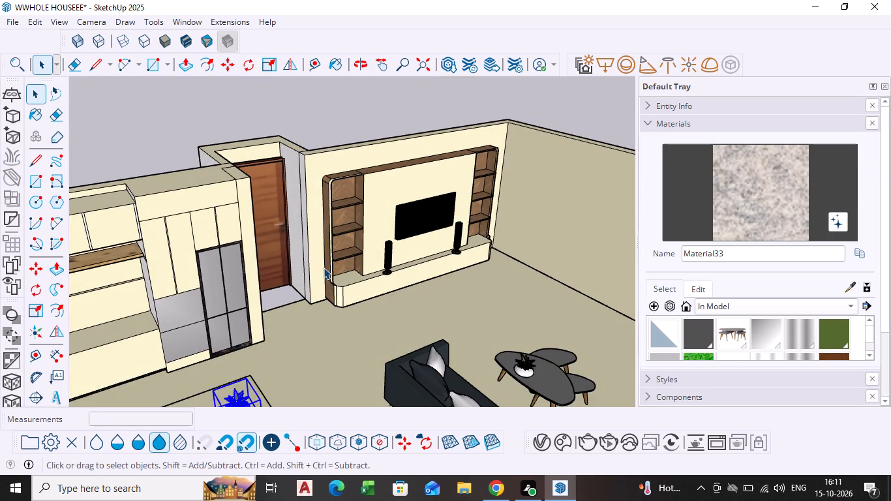
left_click(318, 134)
Examine the vase on the kitchen island together with the living area from farther away and from lower and higher angles.
scroll(271, 315, "down", 9)
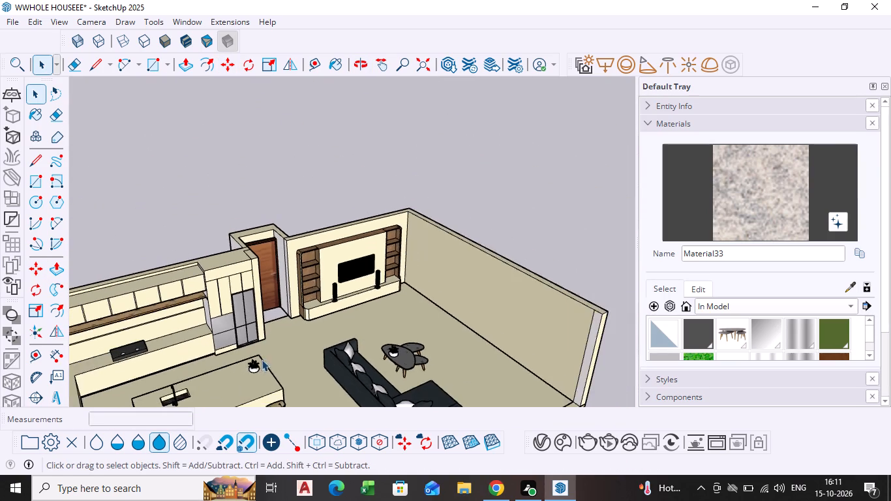
scroll(259, 369, "down", 2)
middle_click_drag(258, 369, 190, 288)
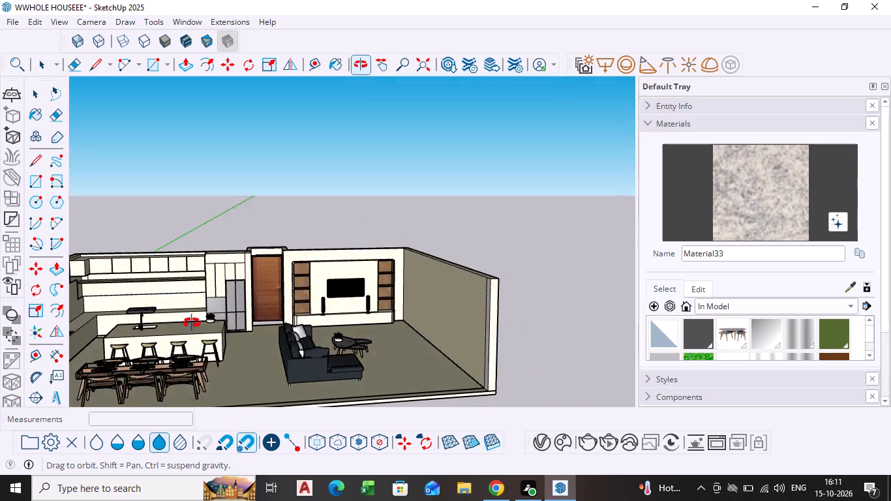
scroll(172, 361, "up", 9)
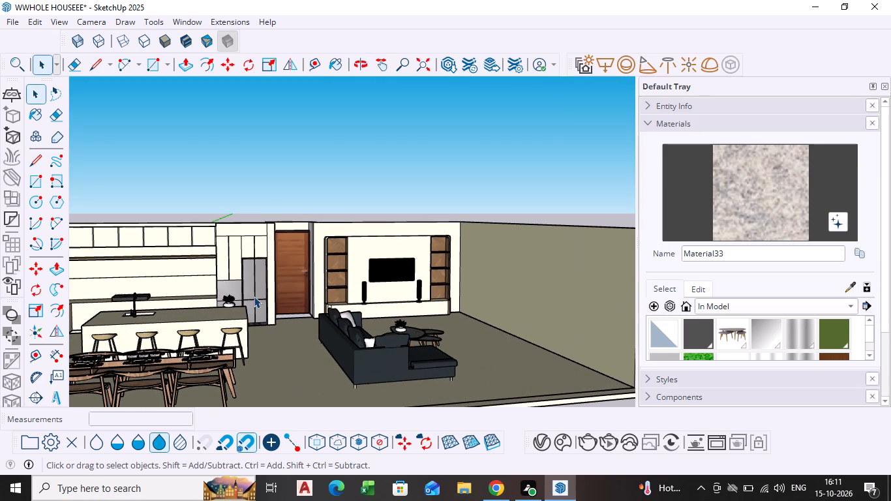
scroll(252, 296, "down", 1)
middle_click_drag(252, 296, 229, 336)
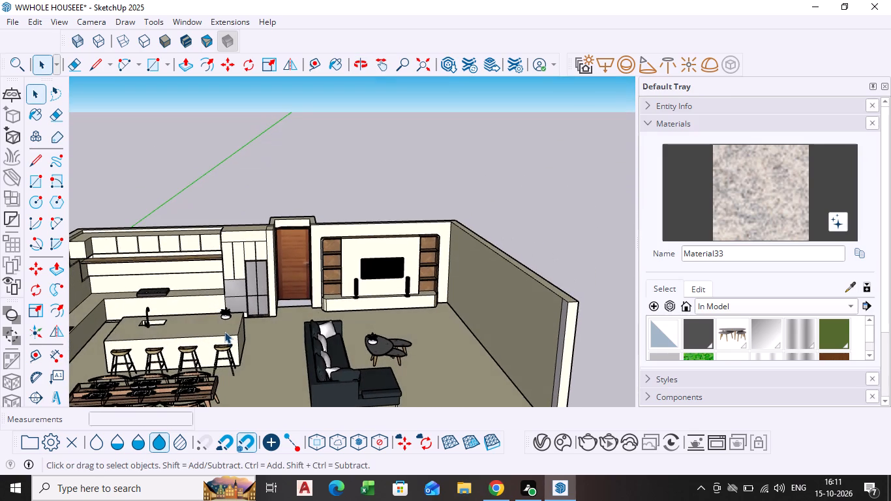
scroll(224, 331, "up", 1)
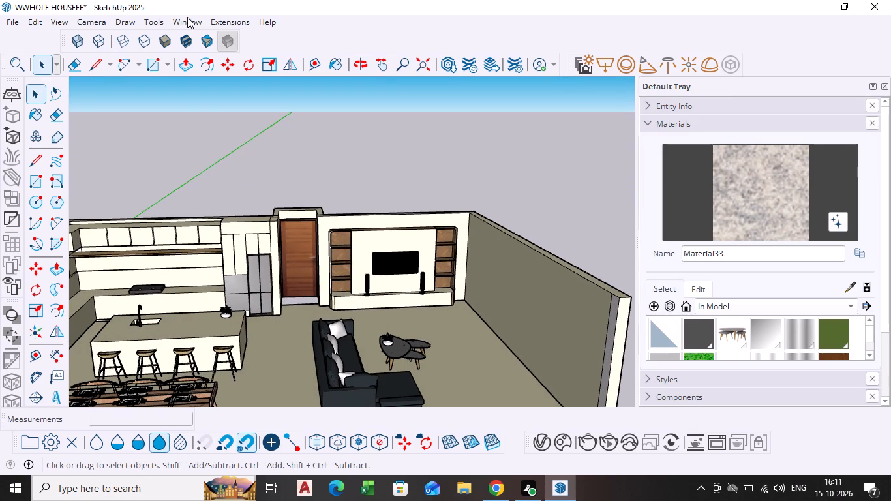
Search 3D Warehouse for FLOWER VASE models.
left_click(188, 19)
left_click(200, 124)
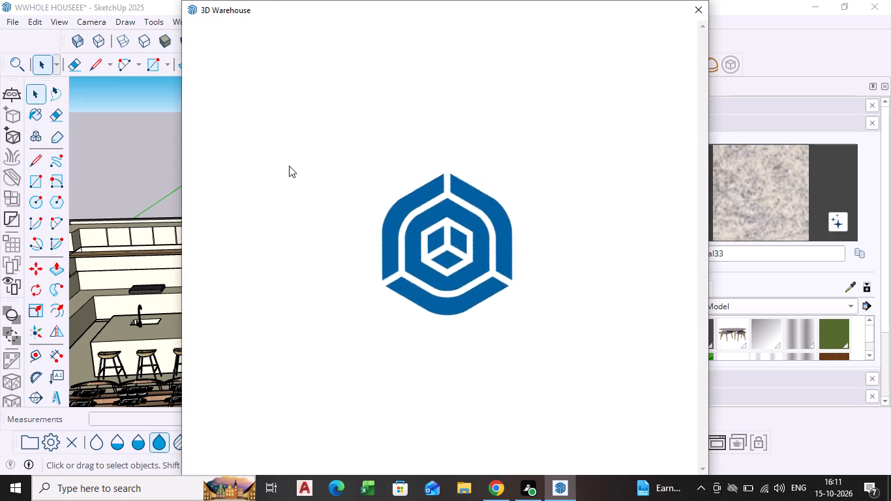
left_click(449, 40)
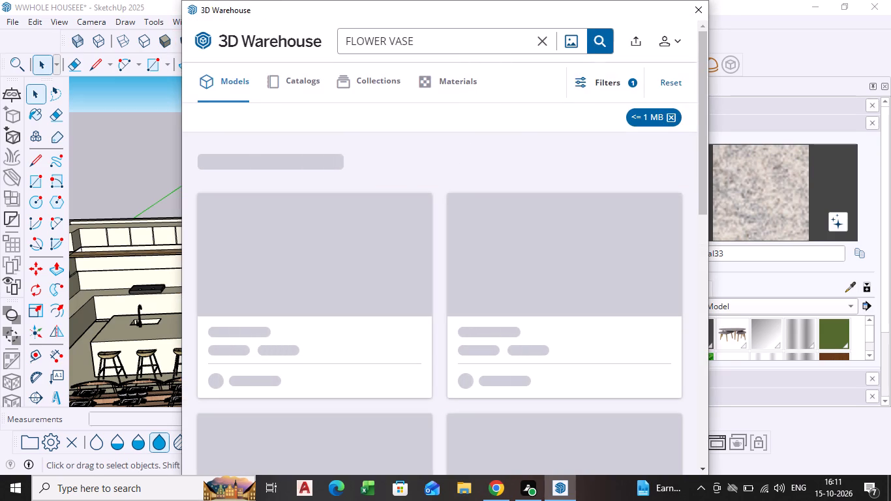
left_click(444, 40)
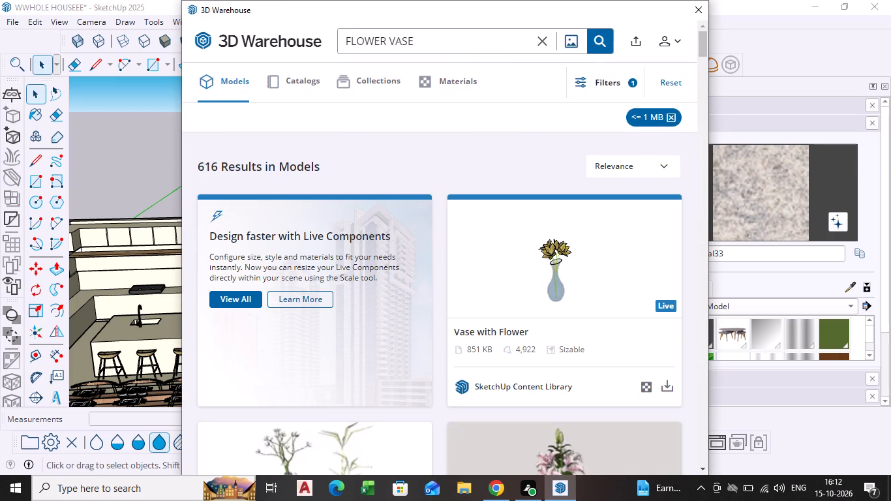
key("BackSpace")
key("BackSpace")
key("BackSpace")
key("BackSpace")
key("BackSpace")
key("BackSpace")
key("BackSpace")
key("BackSpace")
key("BackSpace")
key("BackSpace")
key("BackSpace")
key("BackSpace")
key("BackSpace")
key("BackSpace")
key("BackSpace")
key("BackSpace")
key("BackSpace")
key("BackSpace")
key("BackSpace")
key("BackSpace")
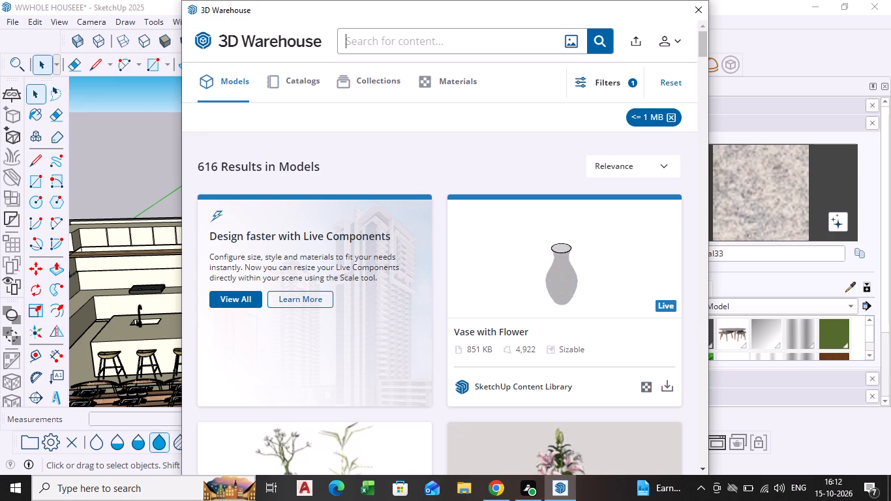
type("FLOWER VASE")
key("Return")
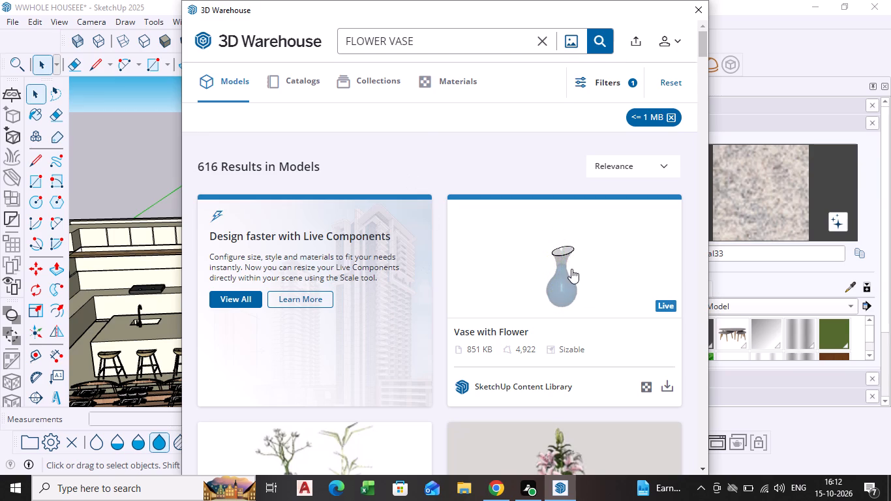
key("Return")
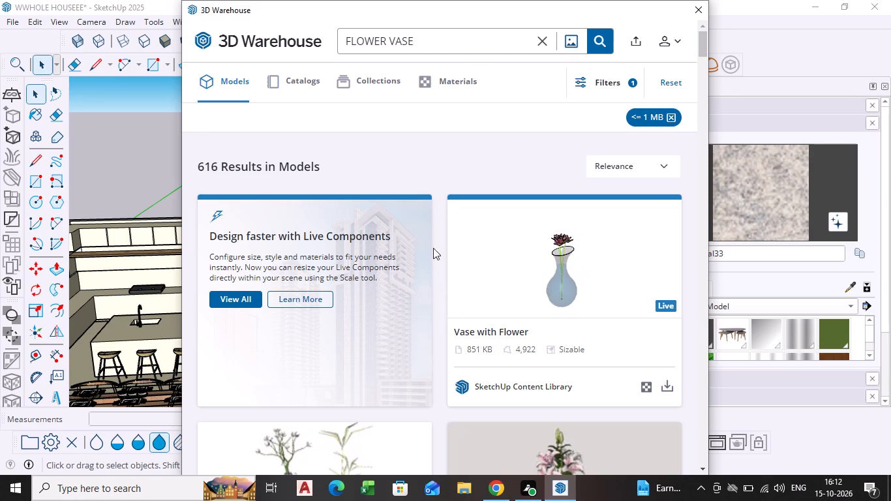
left_click(430, 48)
key("Return")
key("Return")
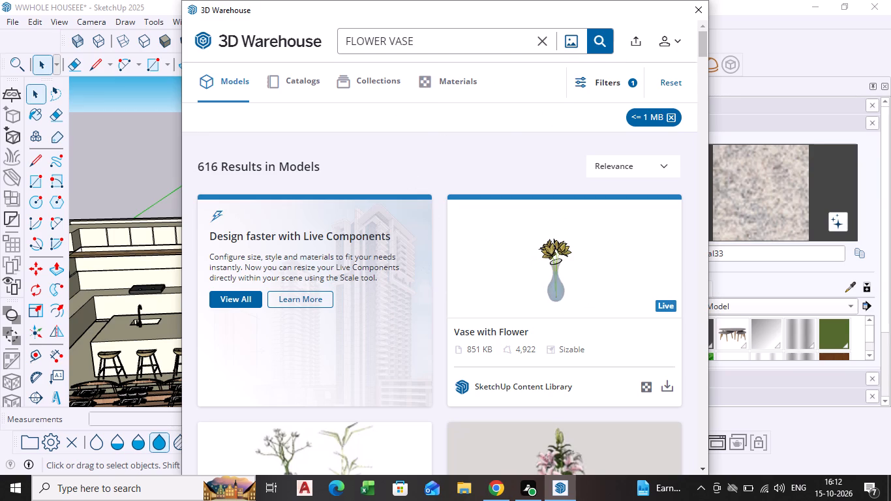
Browse the FLOWER VASE models of up to 1 MB for another decorative piece for the house.
scroll(517, 249, "down", 4)
scroll(486, 318, "down", 2)
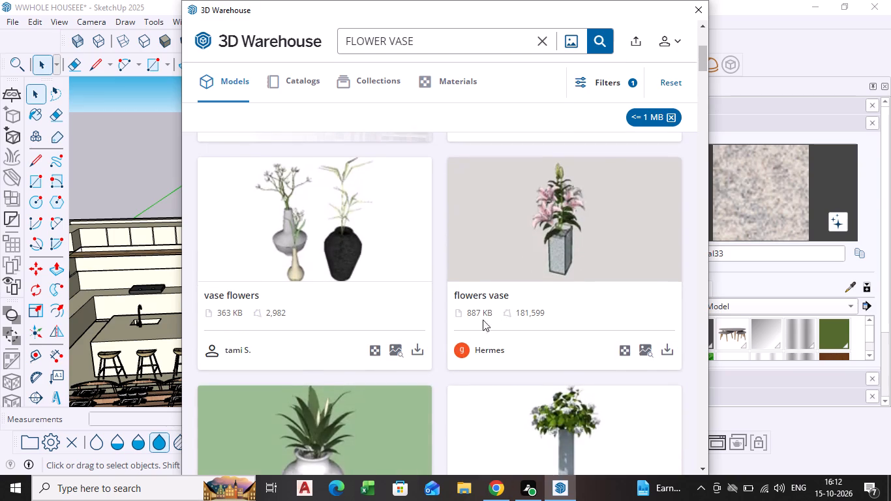
scroll(483, 320, "down", 2)
scroll(345, 307, "down", 3)
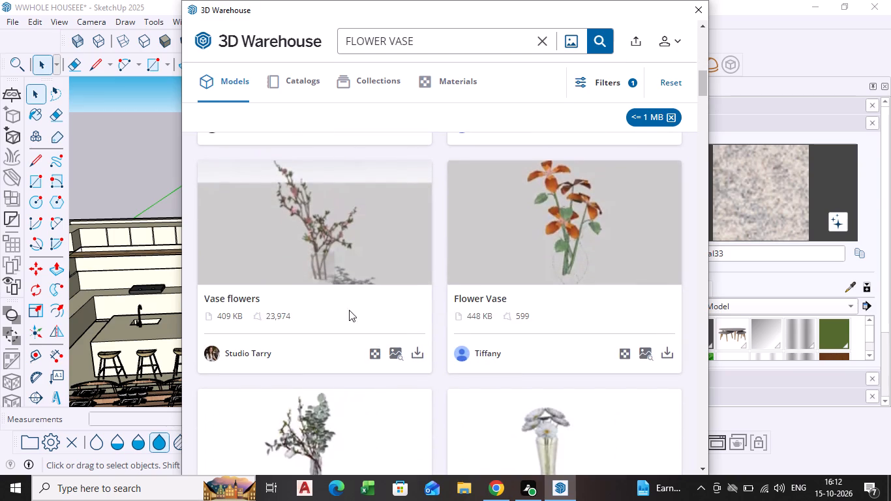
scroll(357, 313, "down", 3)
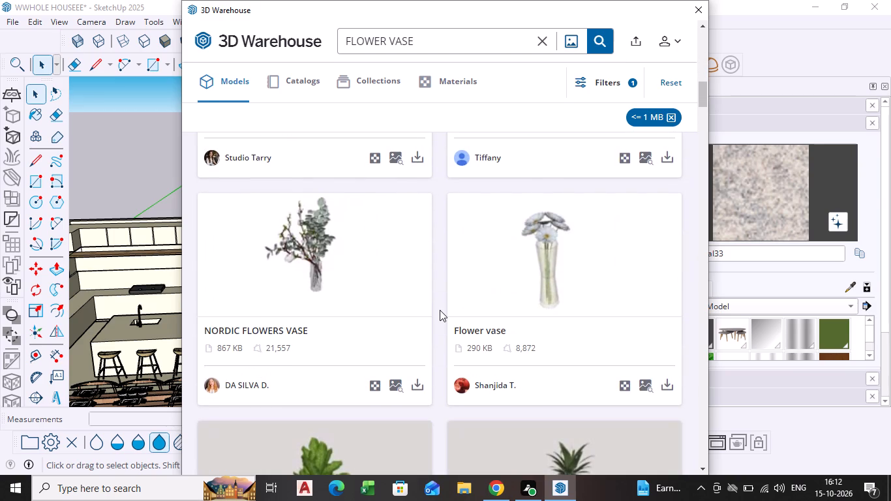
scroll(440, 310, "down", 3)
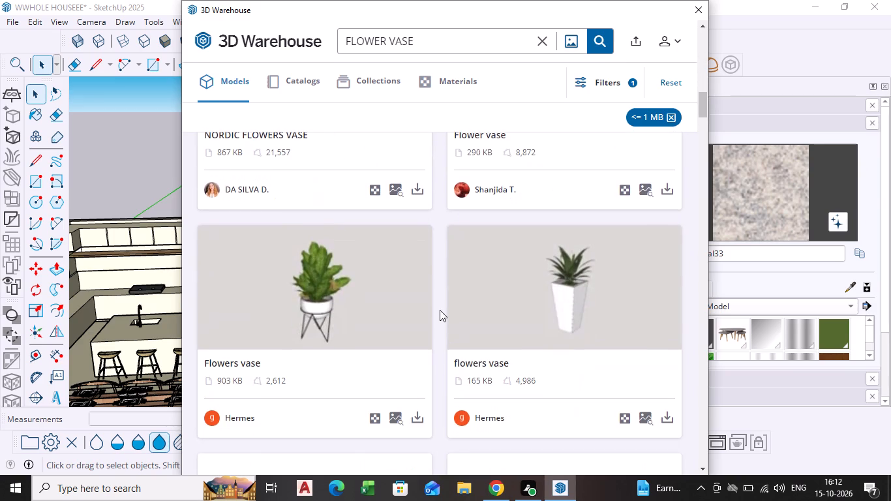
scroll(440, 310, "down", 6)
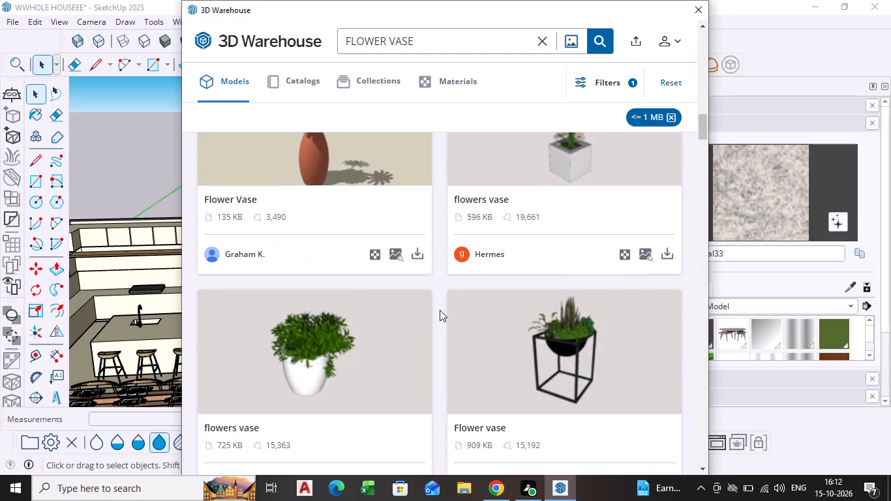
scroll(440, 310, "down", 5)
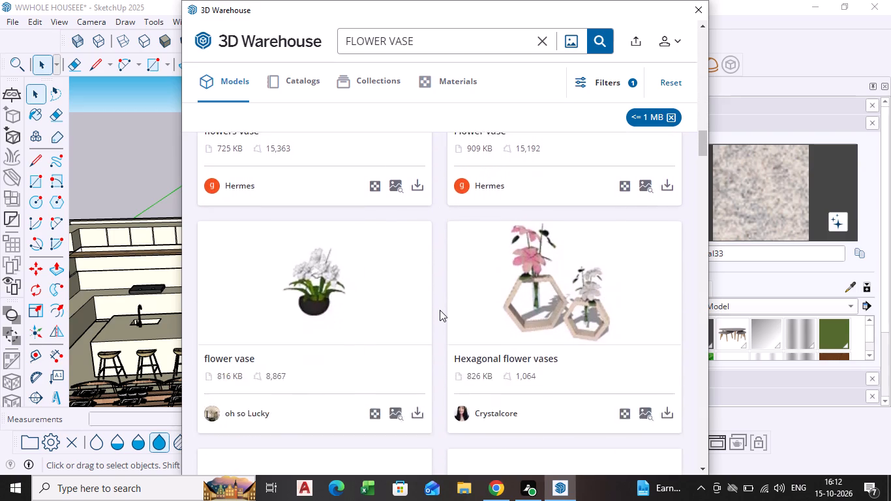
scroll(440, 310, "down", 5)
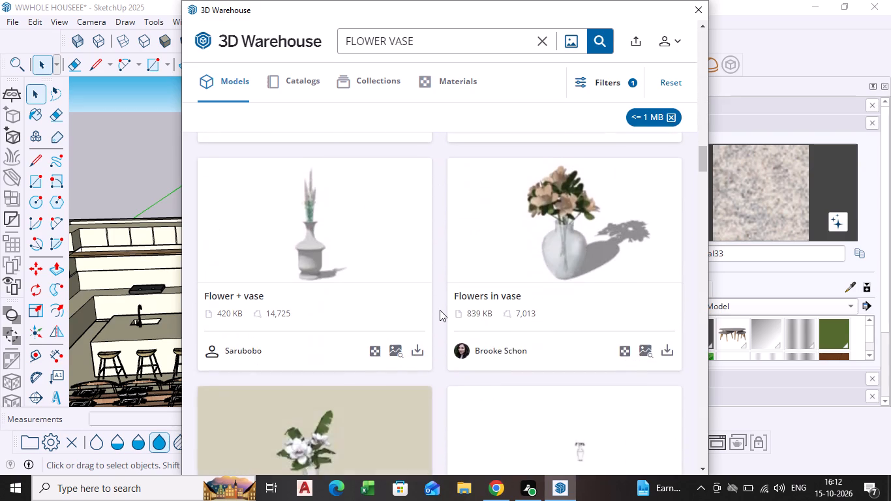
scroll(440, 310, "down", 1)
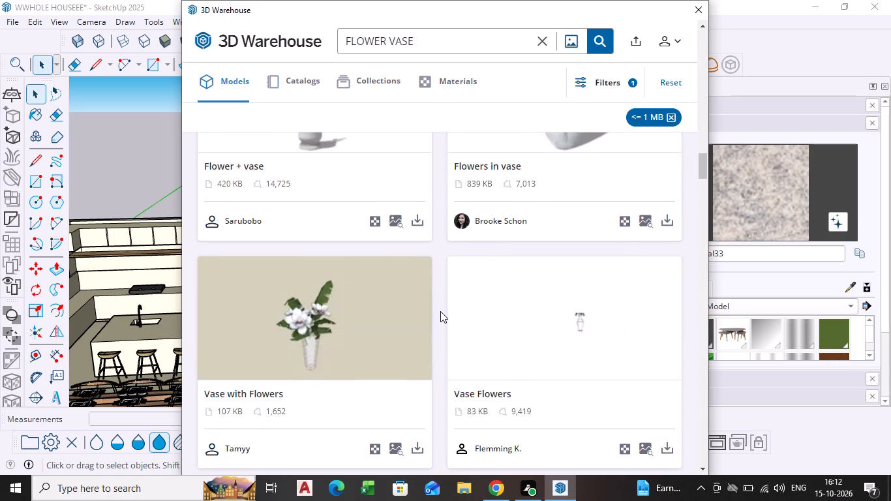
scroll(440, 311, "down", 11)
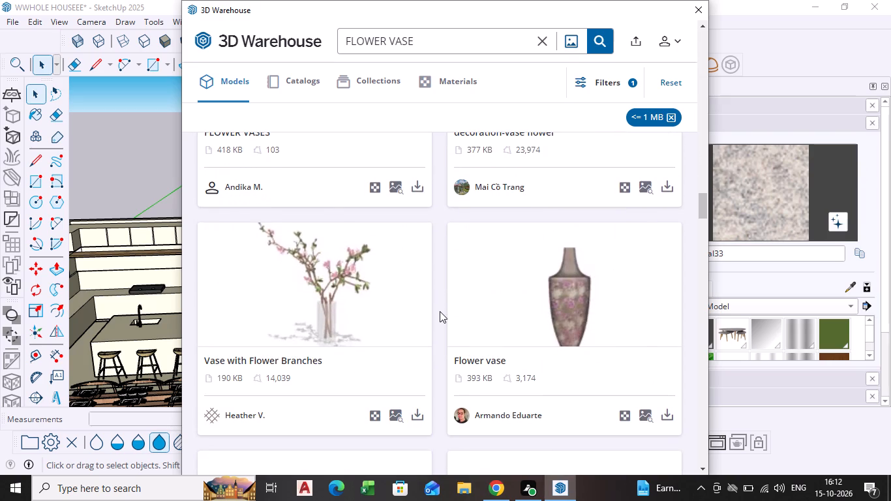
scroll(411, 335, "down", 2)
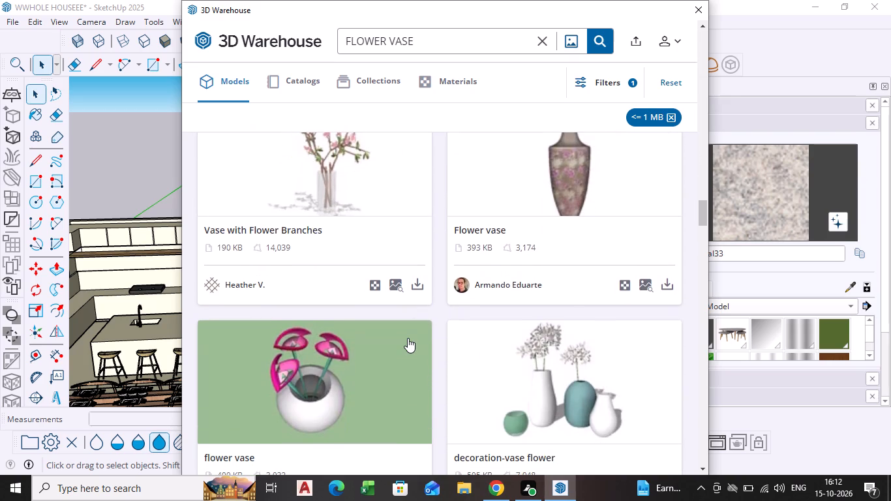
scroll(408, 338, "down", 6)
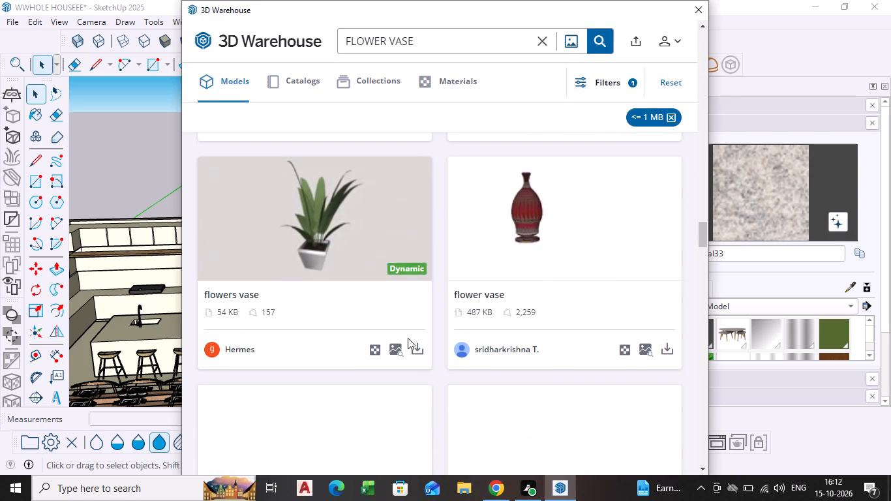
scroll(408, 338, "down", 6)
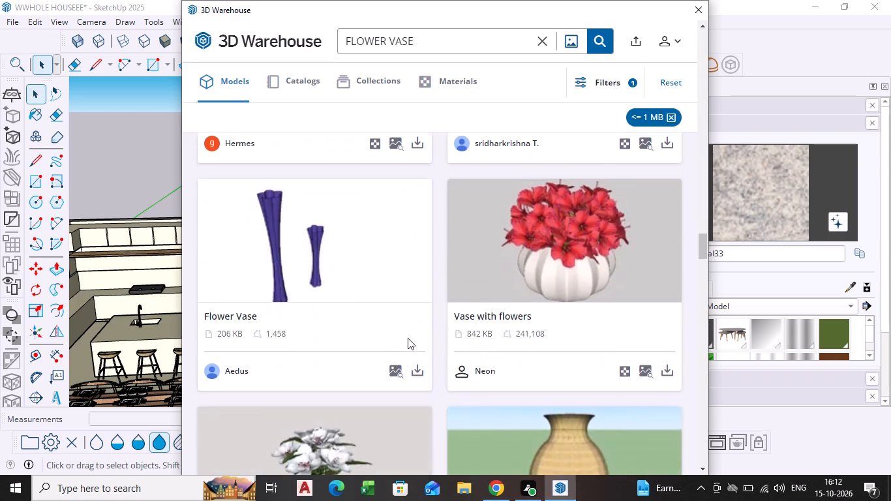
scroll(408, 338, "down", 4)
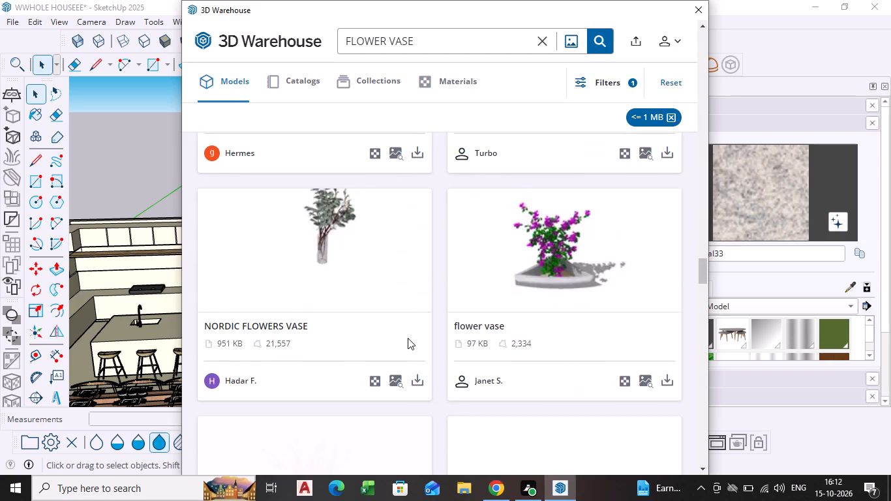
scroll(424, 350, "down", 5)
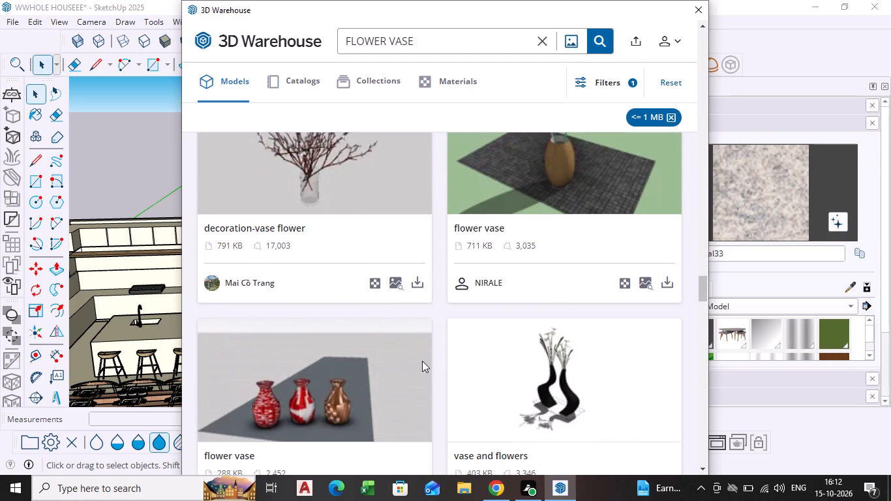
scroll(422, 361, "down", 2)
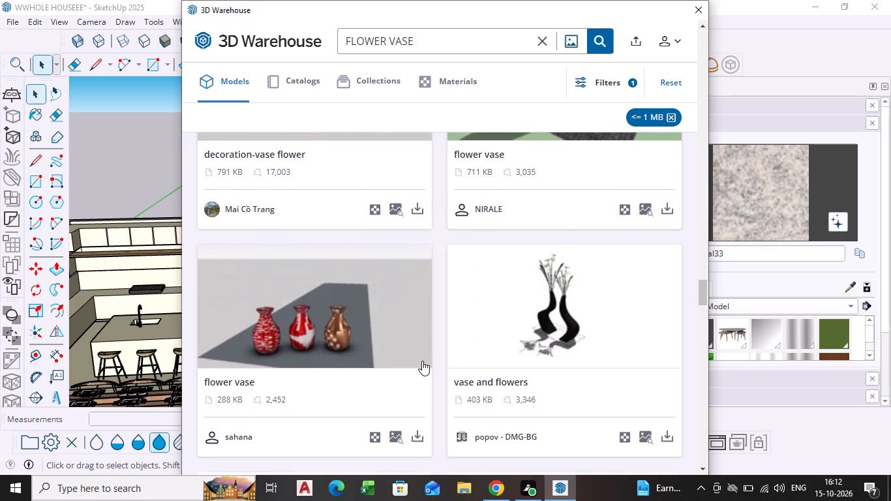
scroll(422, 361, "down", 5)
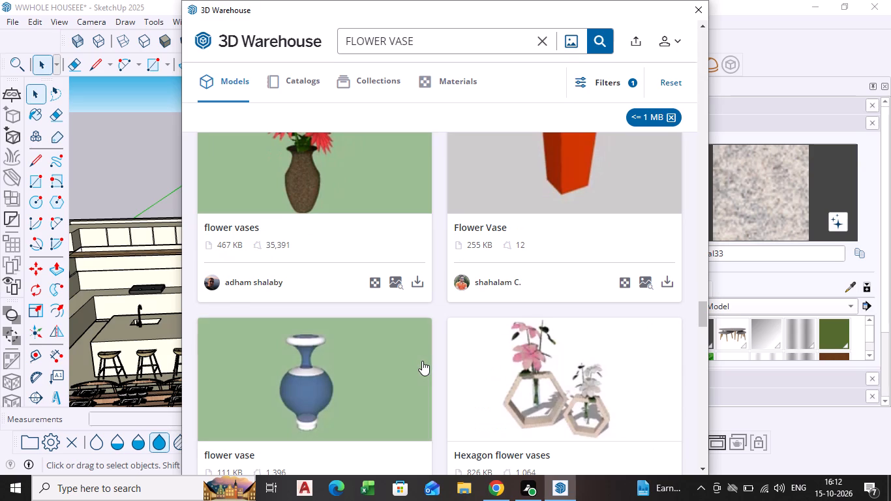
scroll(395, 326, "up", 2)
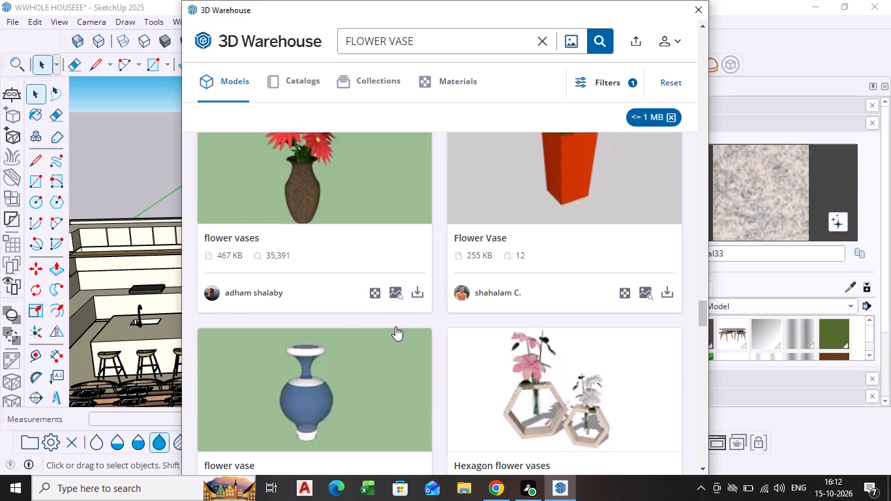
scroll(395, 326, "up", 17)
scroll(395, 326, "up", 8)
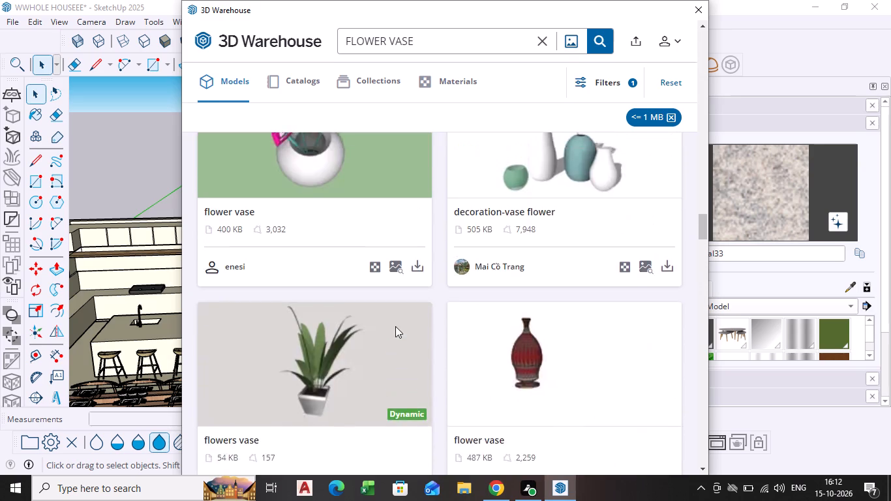
scroll(395, 326, "up", 13)
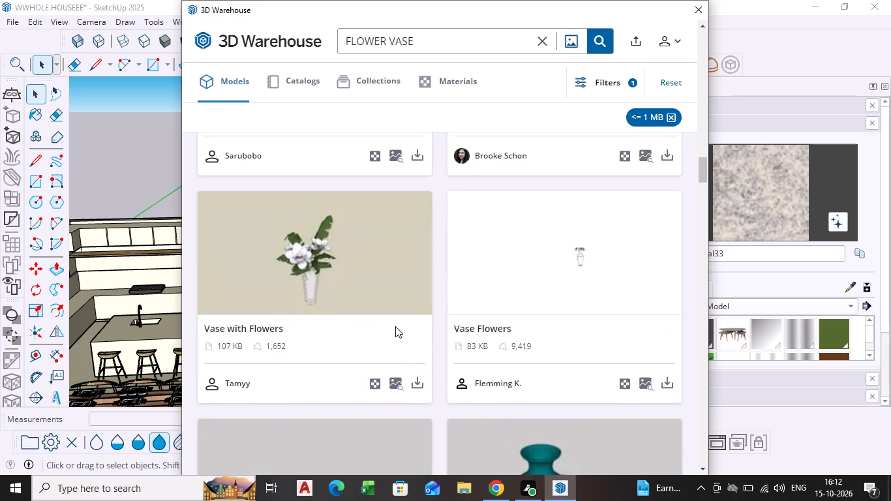
scroll(395, 326, "up", 8)
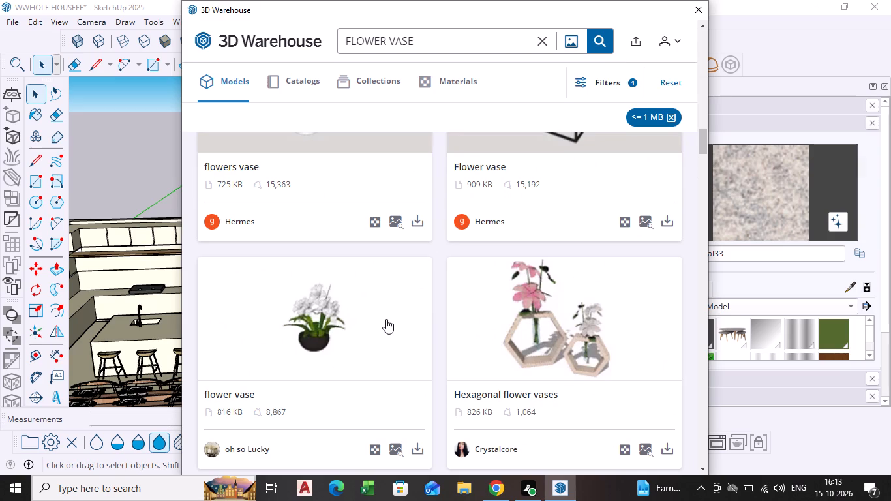
scroll(528, 329, "up", 7)
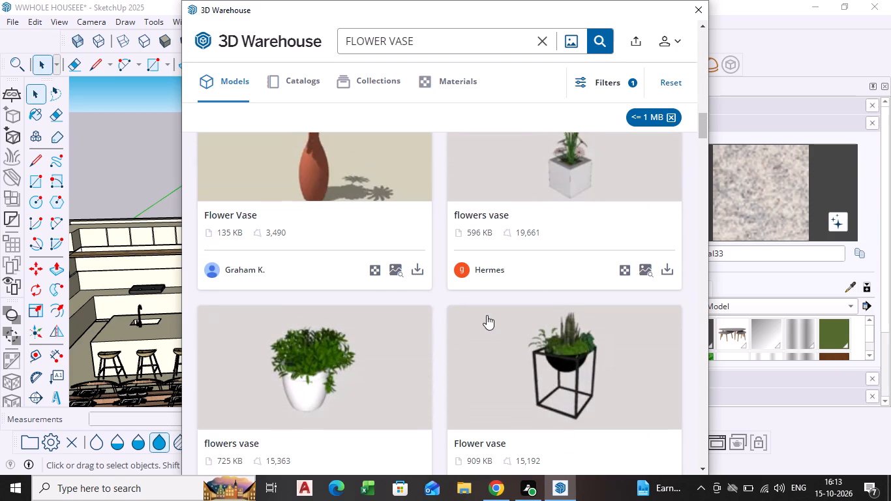
scroll(487, 315, "up", 6)
scroll(432, 255, "up", 4)
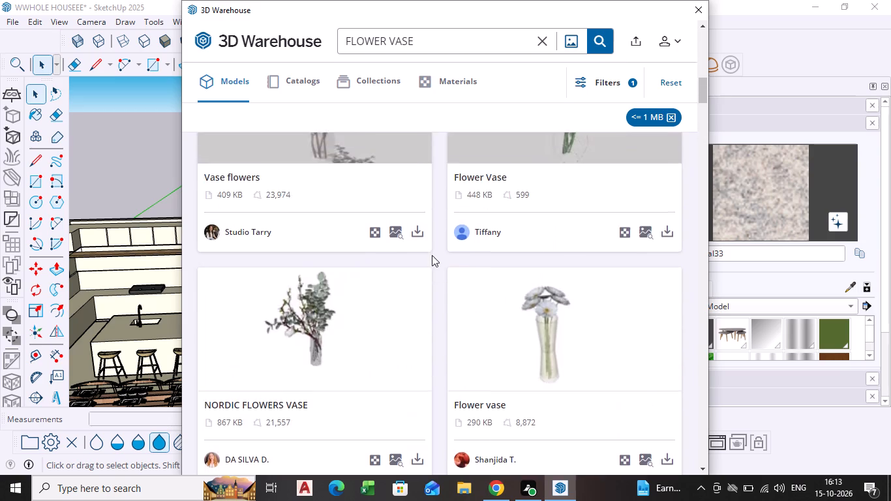
scroll(432, 255, "up", 5)
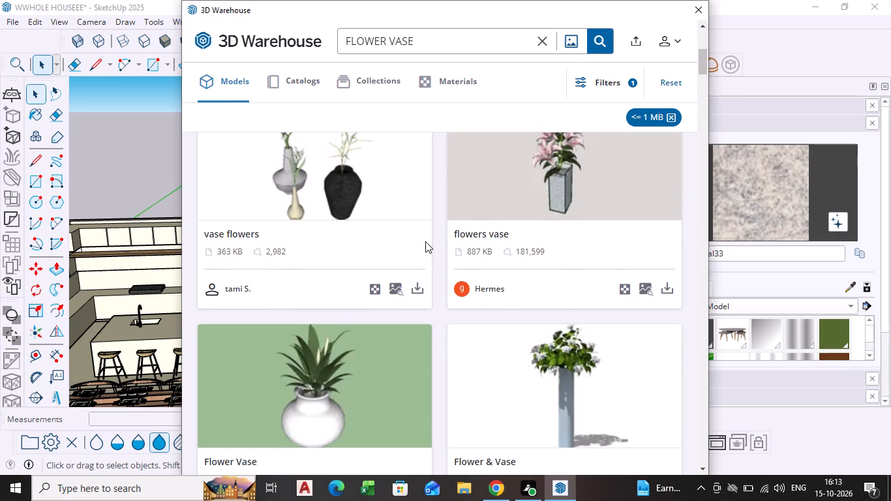
Change the 3D Warehouse model search to FLOWER POT.
left_click(416, 36)
key("BackSpace")
key("BackSpace")
key("BackSpace")
key("BackSpace")
type("POT")
key("Return")
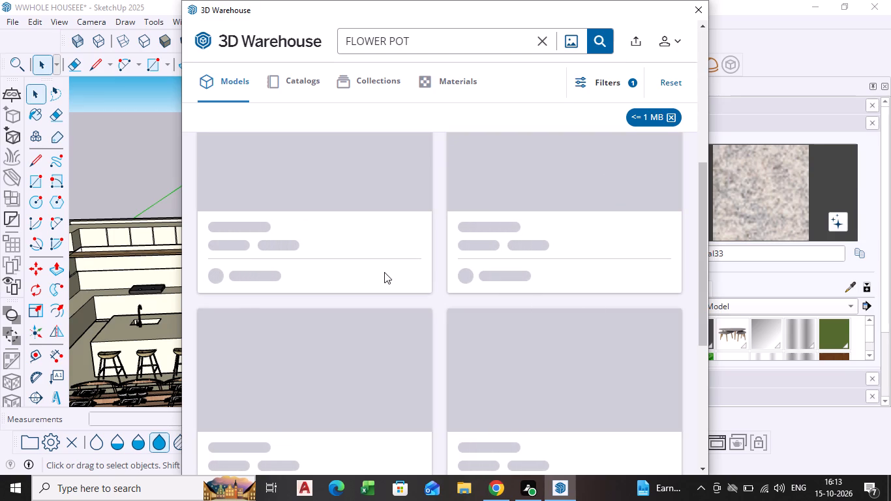
Browse the FLOWER POT models of up to 1 MB and compare the potted plants and vases for a piece that suits the house.
scroll(426, 243, "up", 5)
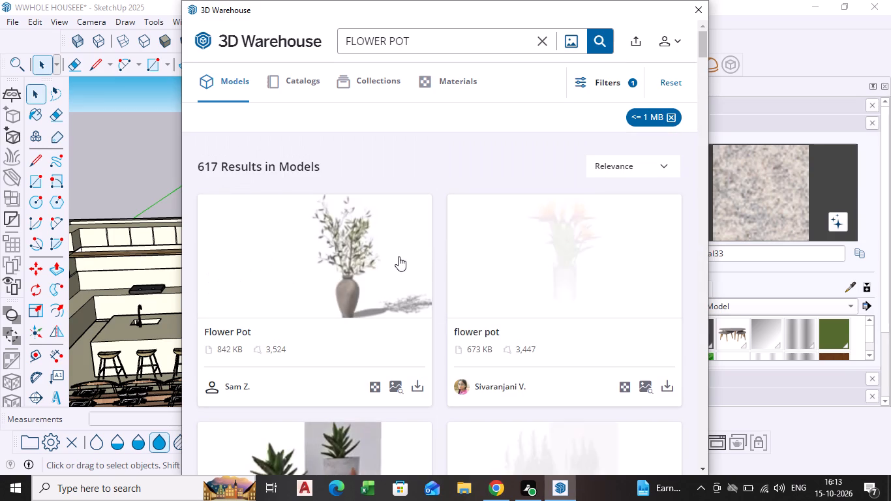
scroll(406, 288, "up", 4)
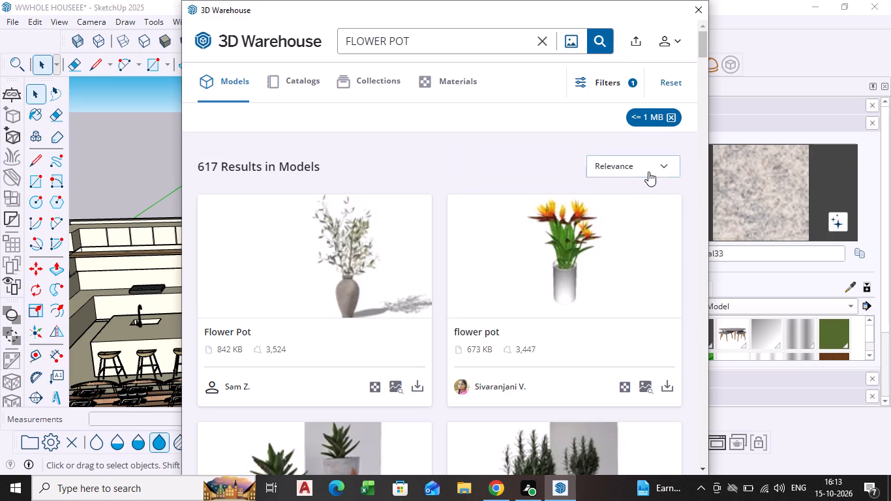
scroll(515, 260, "down", 3)
scroll(423, 300, "down", 4)
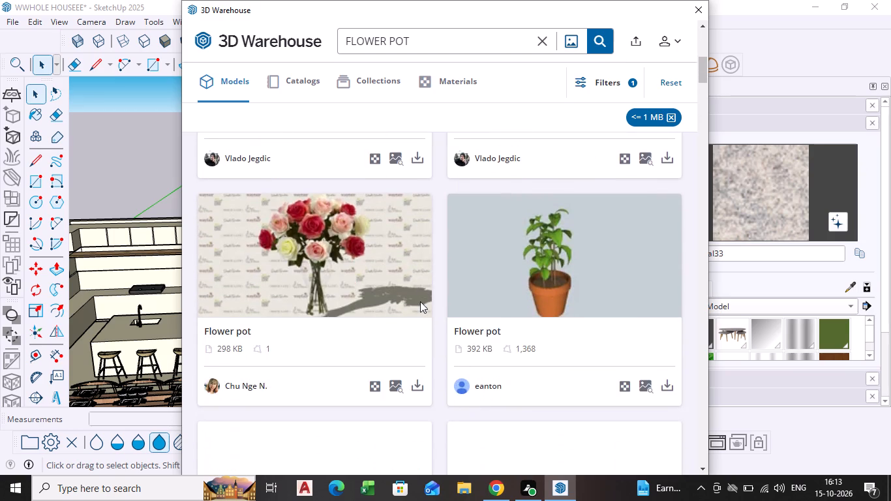
scroll(419, 301, "down", 9)
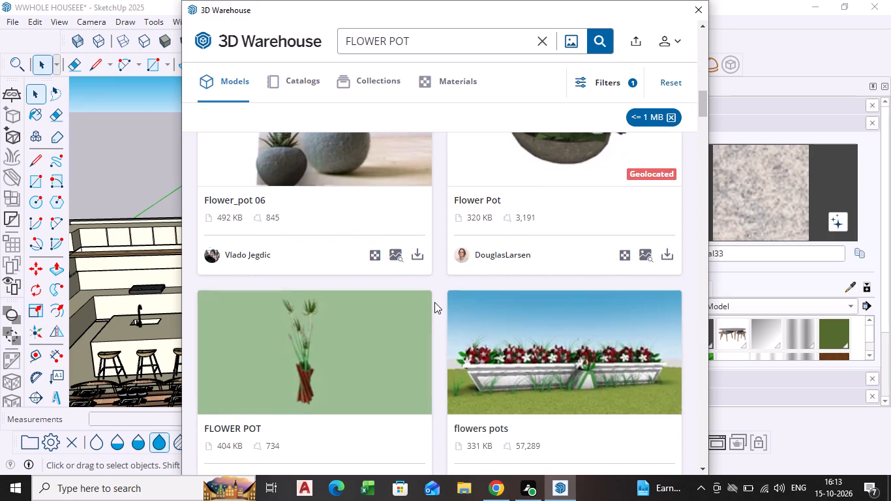
scroll(434, 302, "down", 3)
scroll(494, 358, "down", 7)
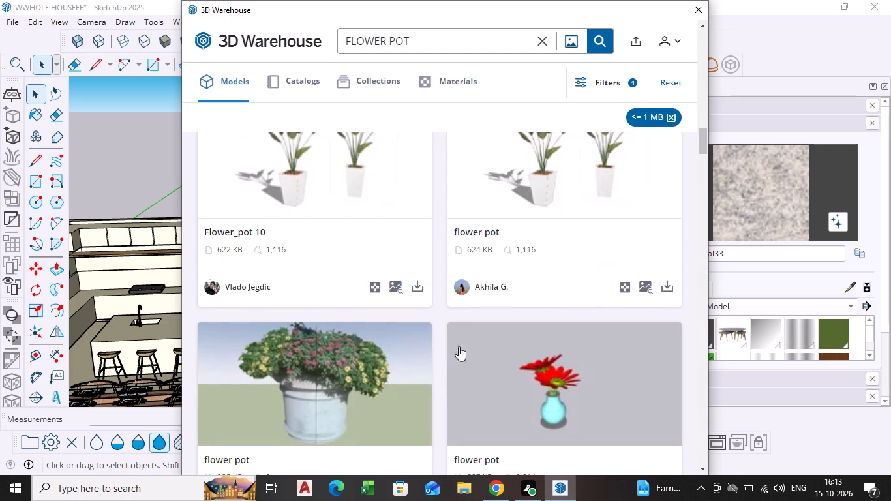
scroll(414, 340, "down", 7)
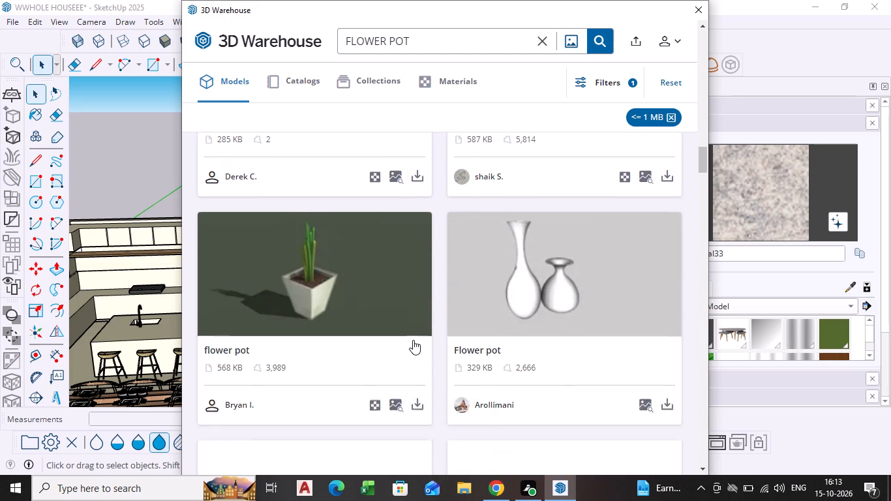
scroll(413, 340, "down", 5)
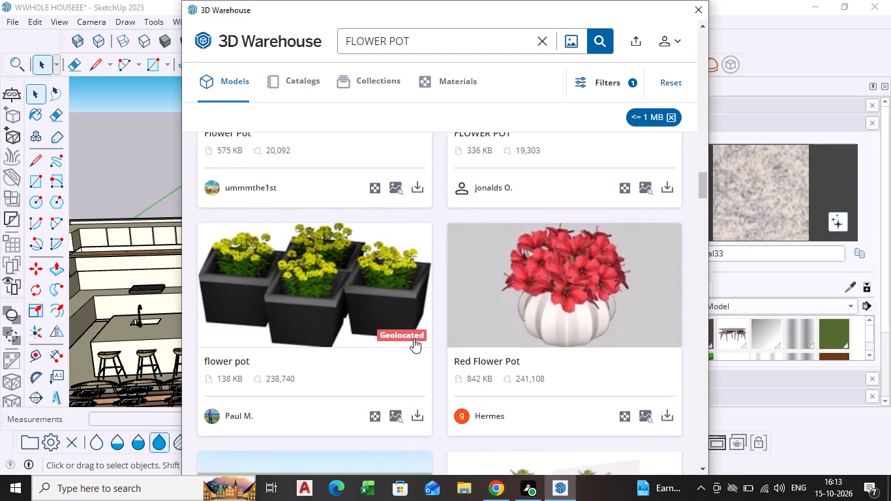
scroll(414, 339, "down", 6)
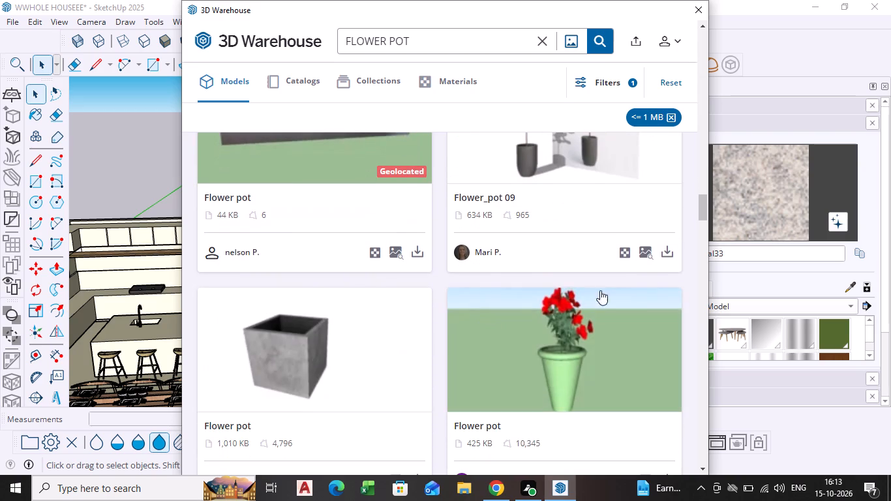
scroll(530, 257, "down", 2)
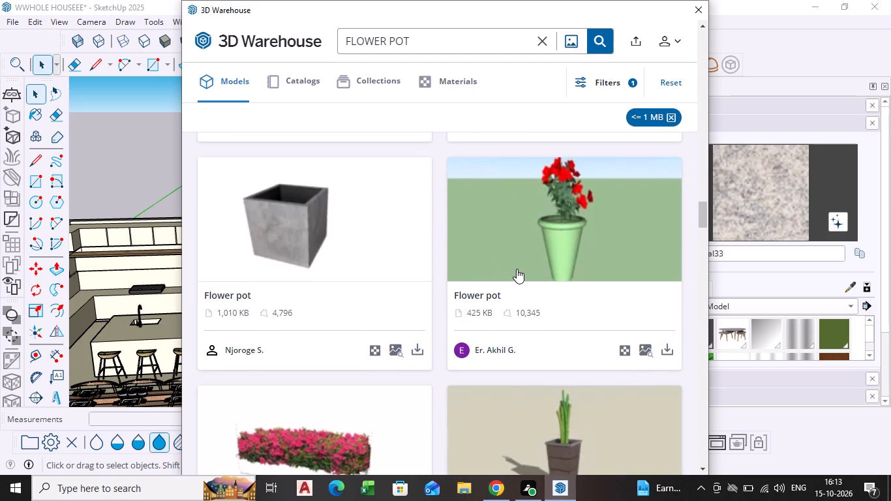
scroll(584, 266, "down", 4)
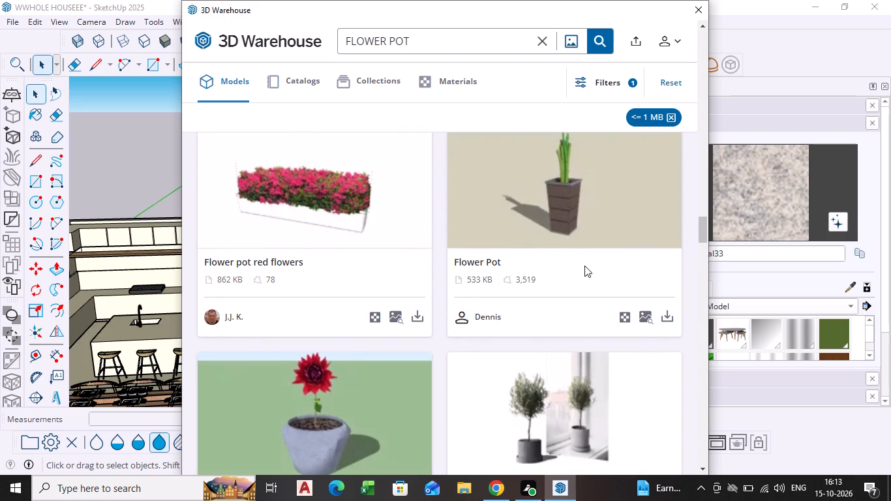
scroll(370, 323, "down", 2)
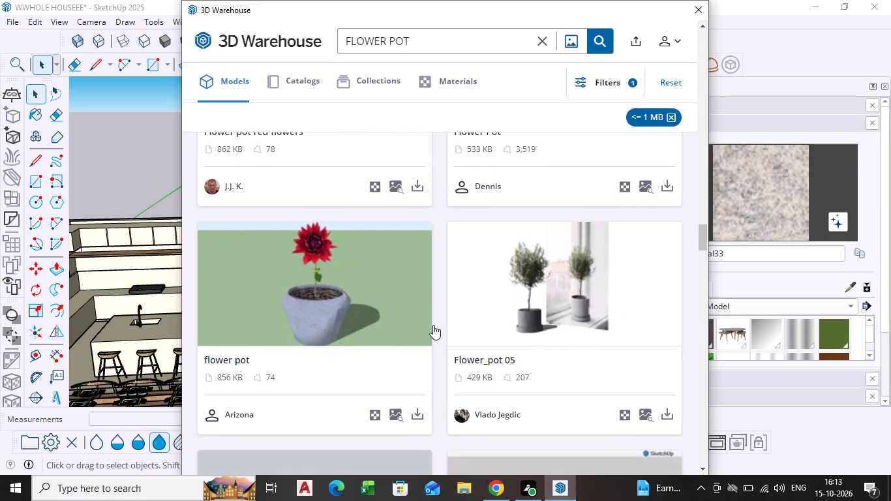
scroll(489, 317, "up", 4)
scroll(572, 260, "up", 4)
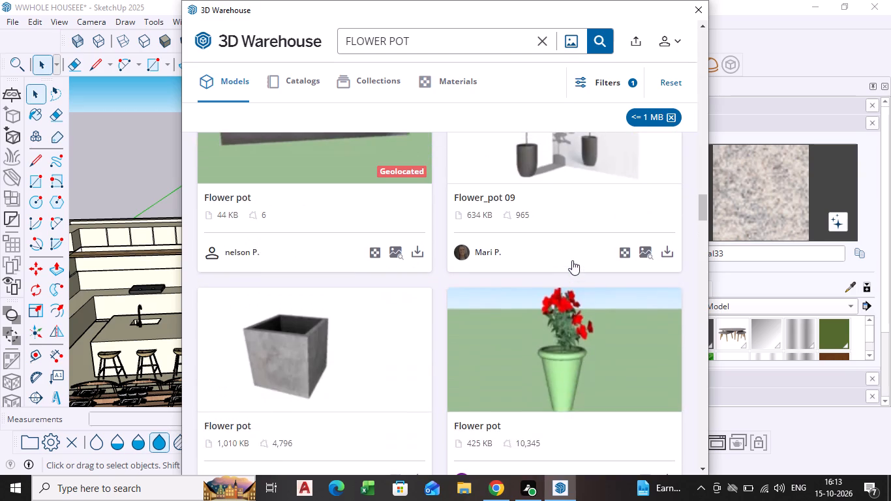
scroll(572, 260, "up", 4)
scroll(618, 286, "up", 4)
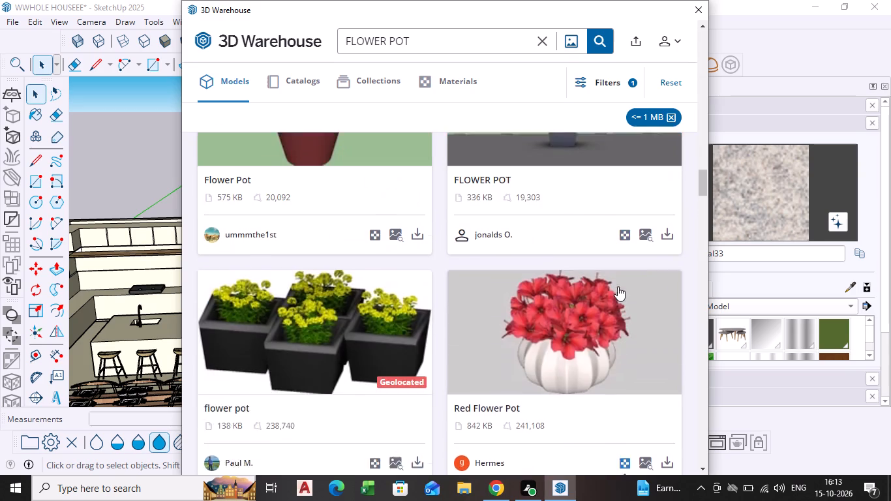
scroll(618, 286, "up", 7)
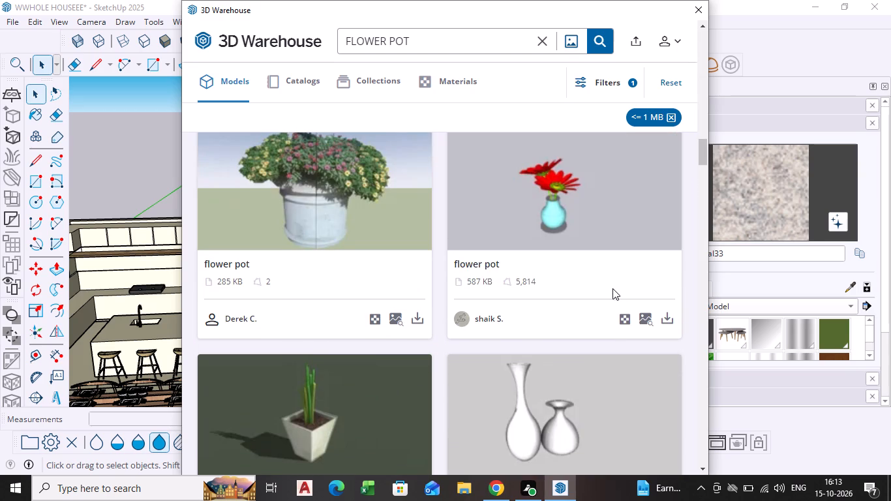
scroll(641, 256, "up", 4)
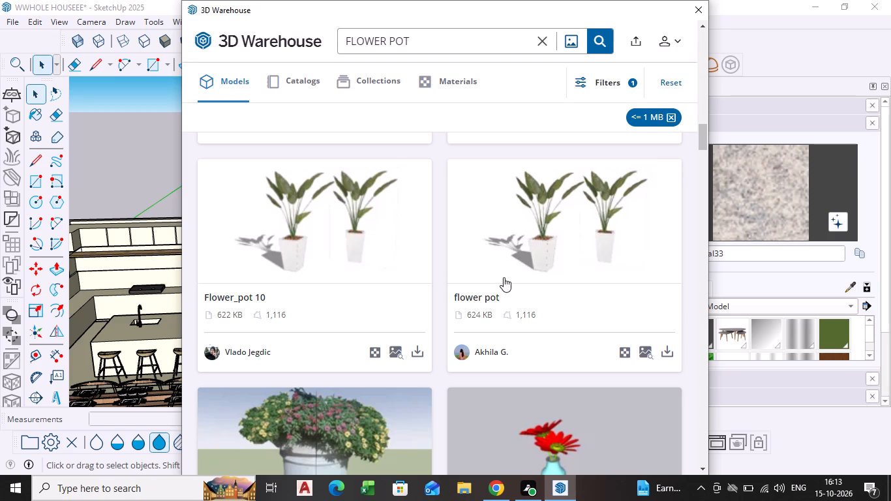
scroll(504, 277, "up", 3)
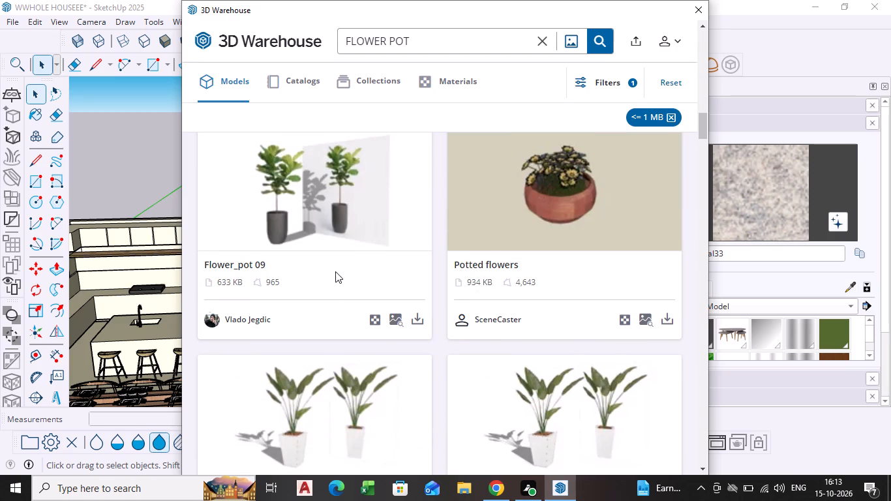
scroll(334, 271, "up", 8)
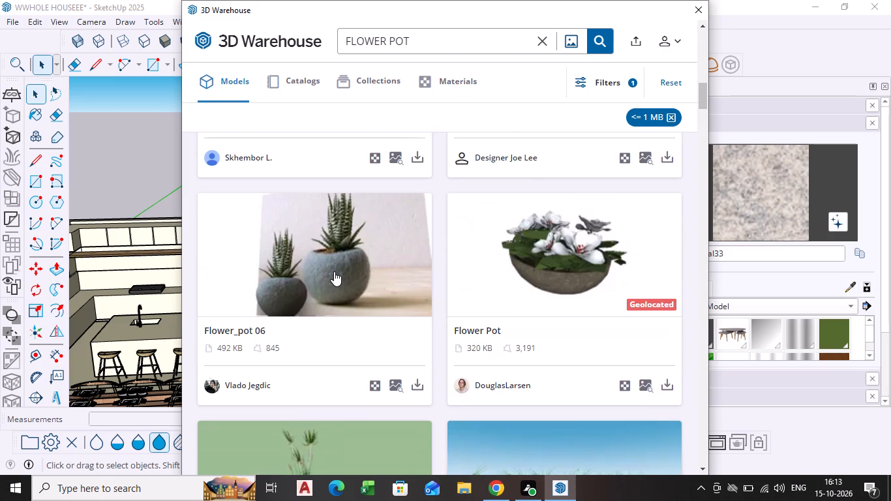
scroll(333, 267, "up", 4)
scroll(534, 262, "up", 5)
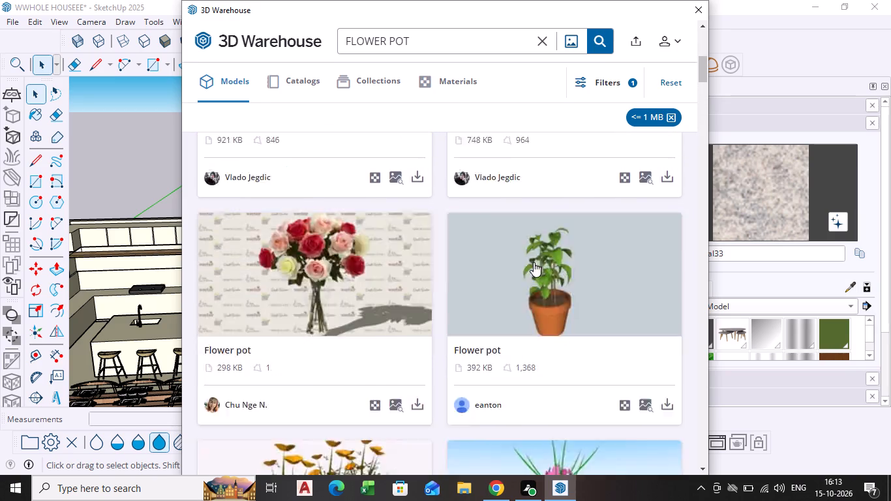
scroll(507, 258, "down", 14)
scroll(506, 273, "down", 17)
scroll(507, 275, "down", 8)
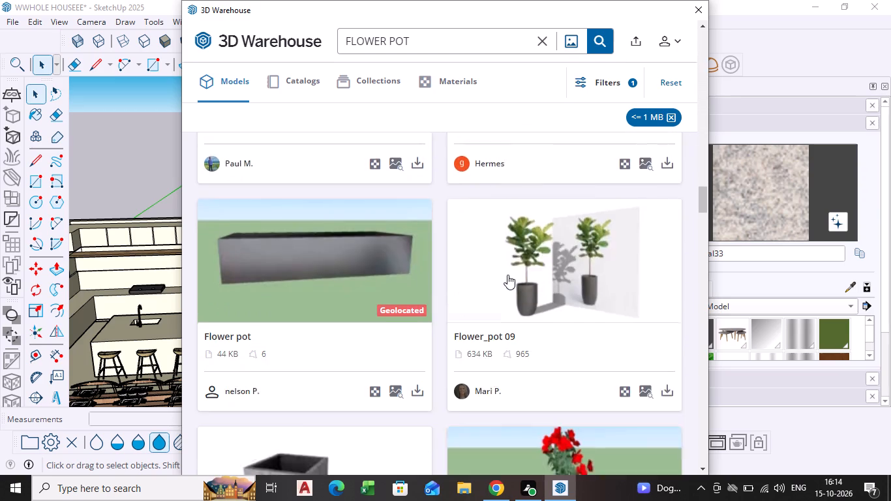
scroll(492, 350, "down", 11)
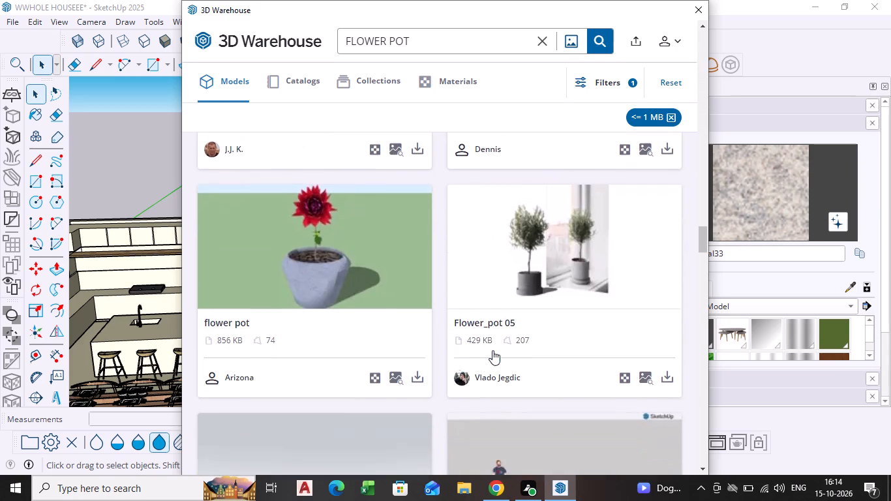
scroll(492, 350, "down", 7)
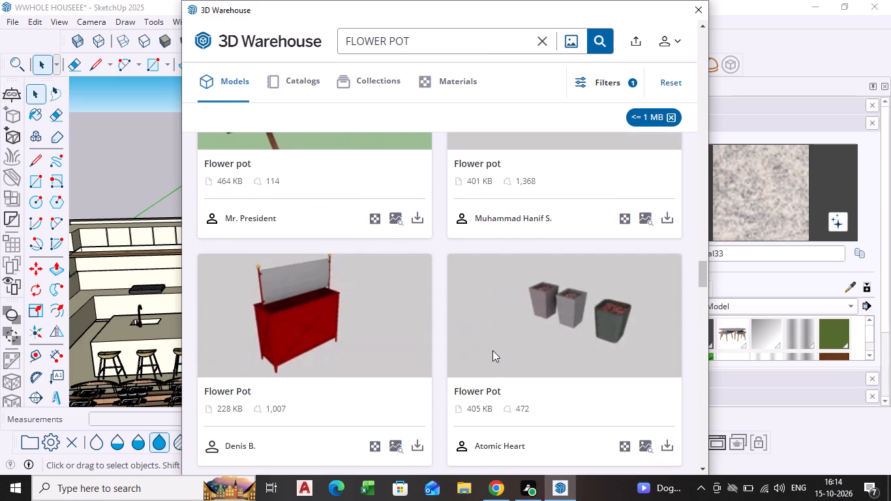
scroll(492, 350, "up", 4)
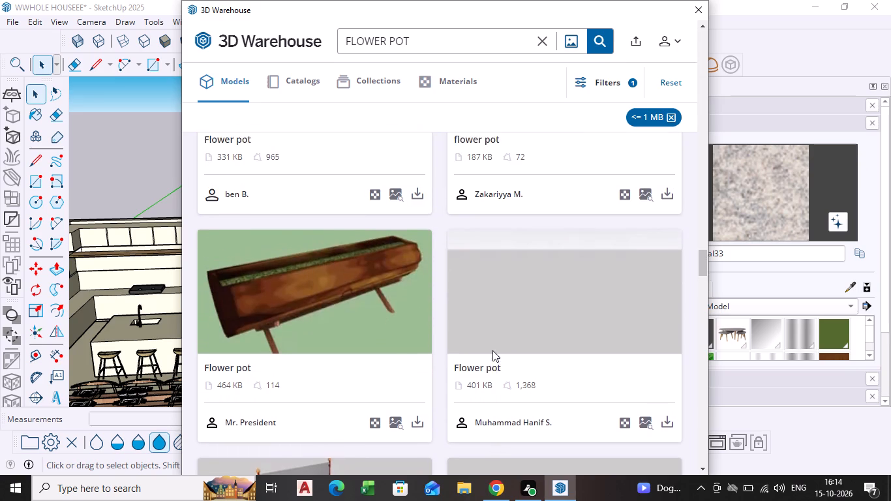
scroll(492, 350, "up", 6)
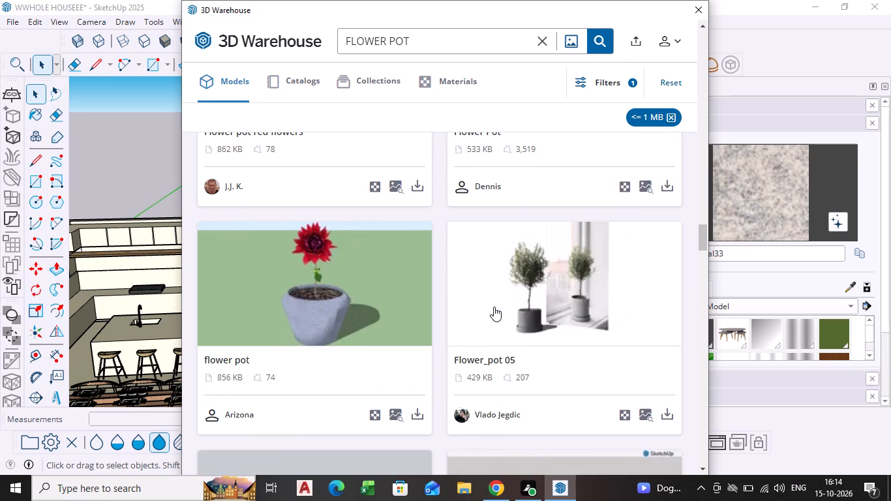
scroll(530, 254, "up", 3)
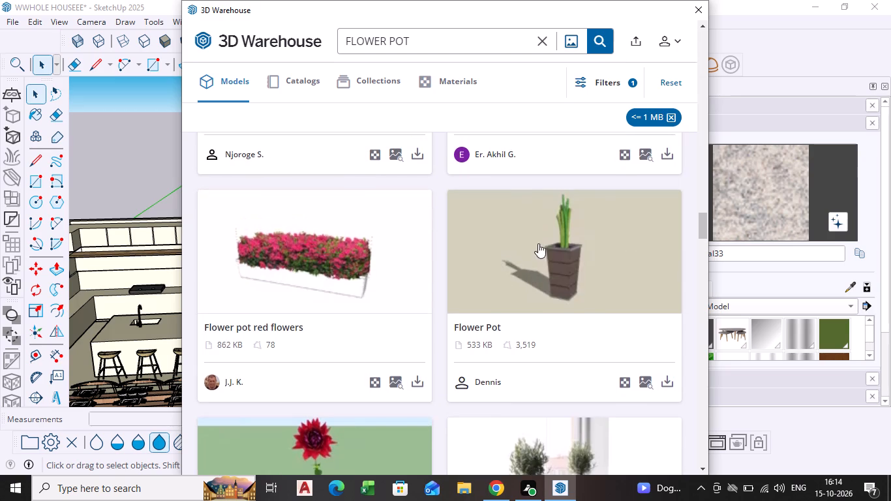
scroll(335, 259, "up", 8)
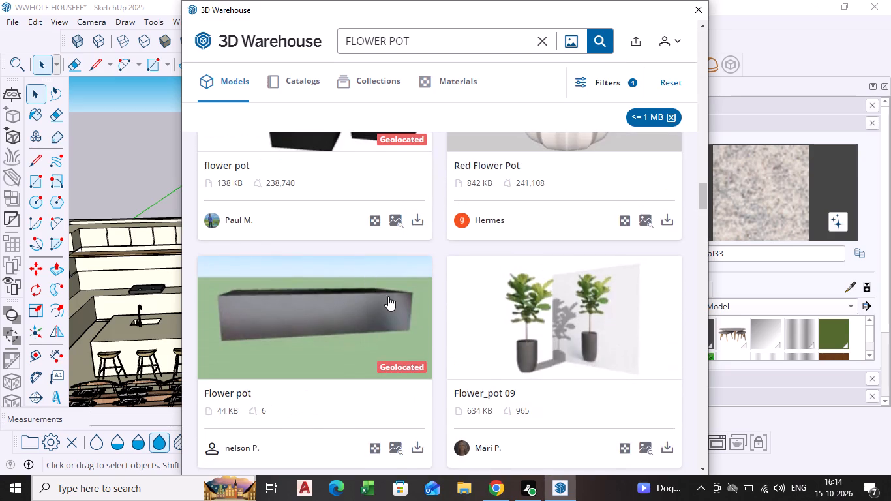
scroll(388, 296, "up", 7)
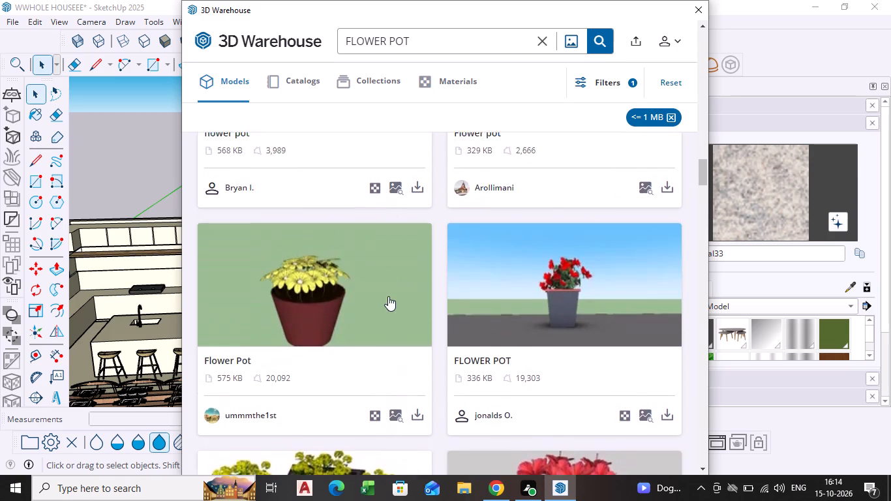
scroll(388, 296, "up", 6)
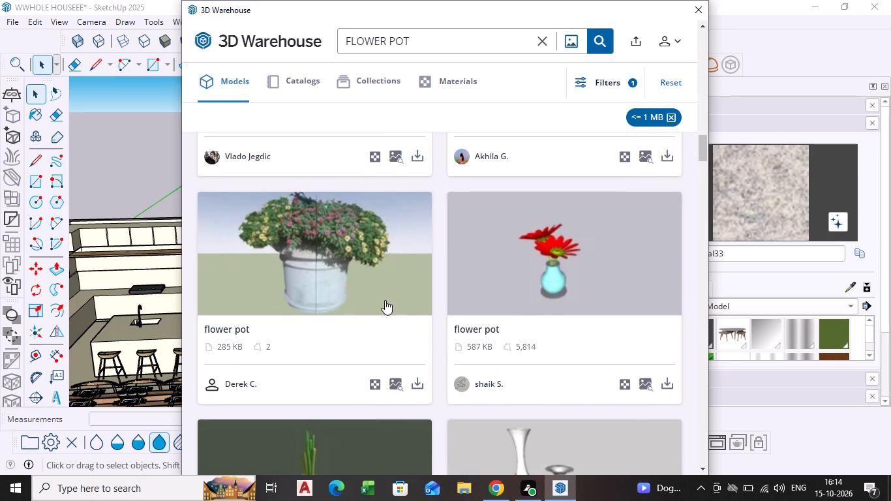
scroll(385, 301, "up", 3)
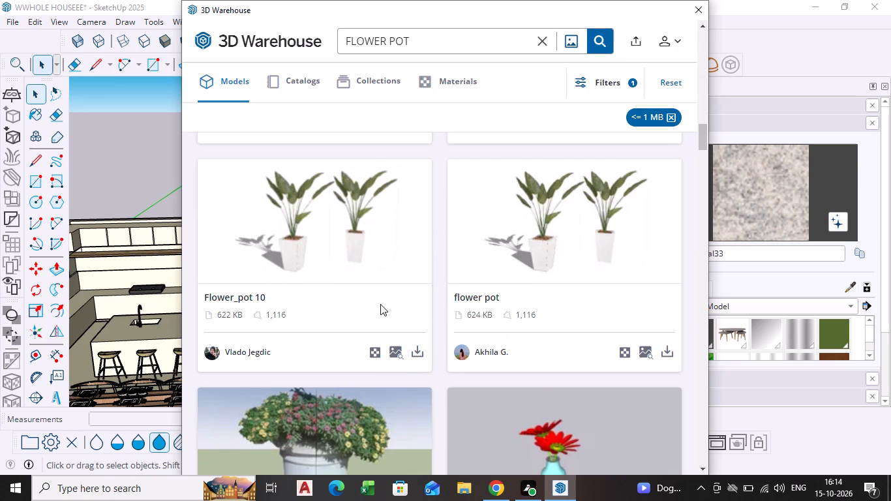
scroll(399, 347, "up", 4)
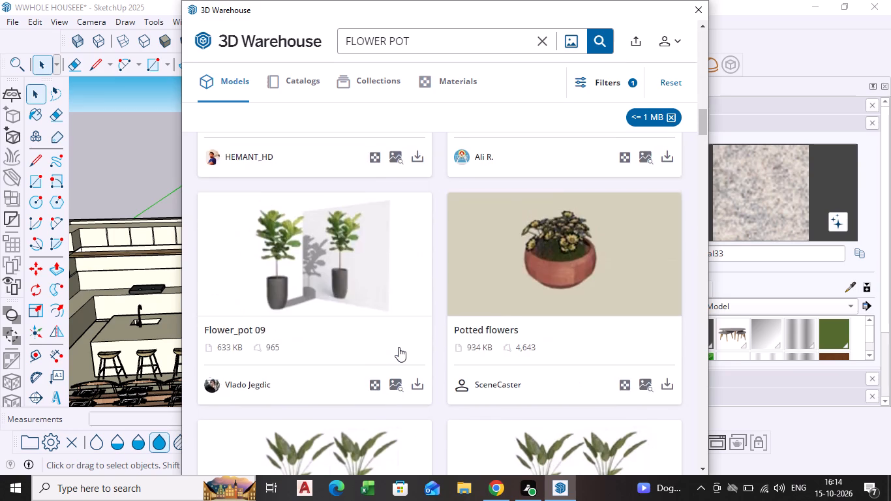
scroll(399, 347, "up", 4)
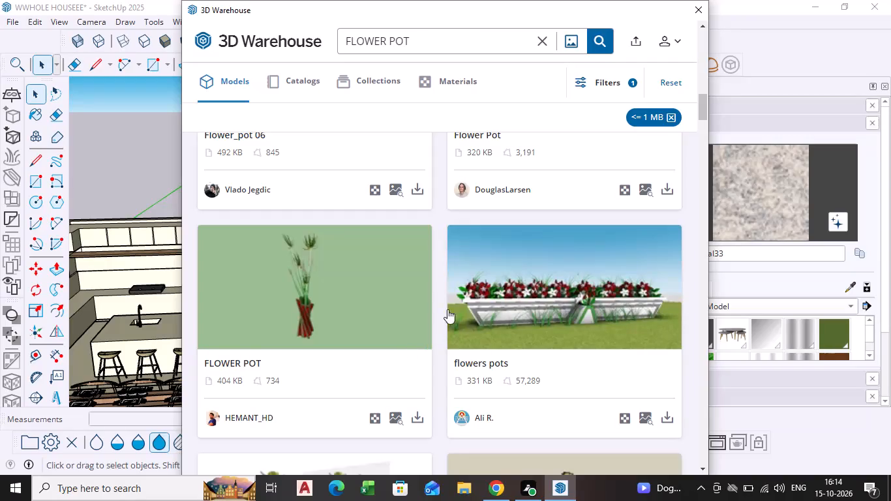
scroll(463, 315, "down", 2)
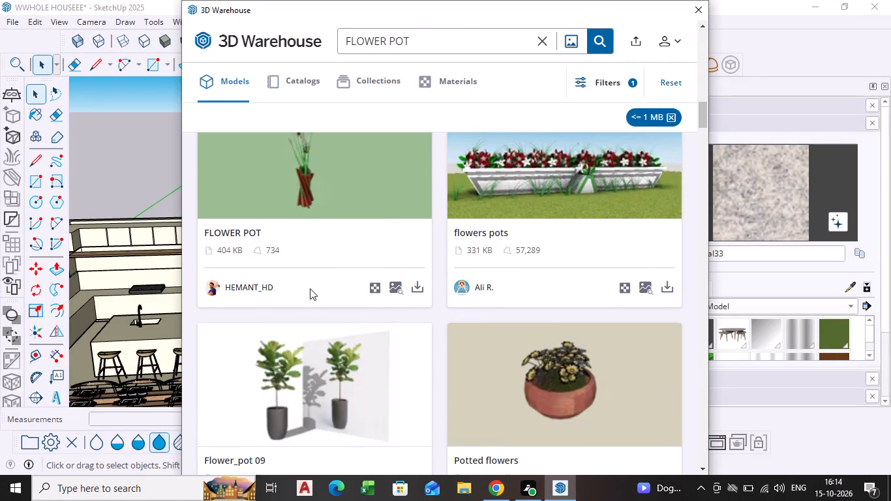
scroll(309, 288, "up", 10)
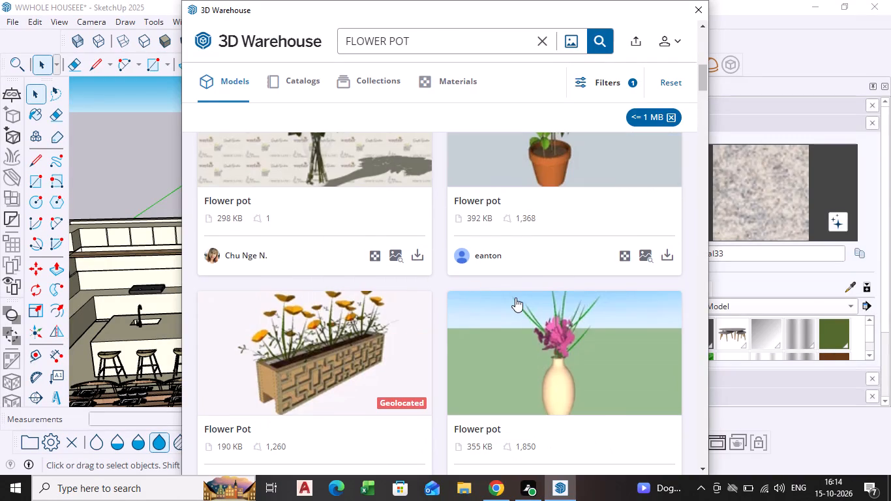
scroll(479, 260, "up", 3)
scroll(389, 256, "up", 4)
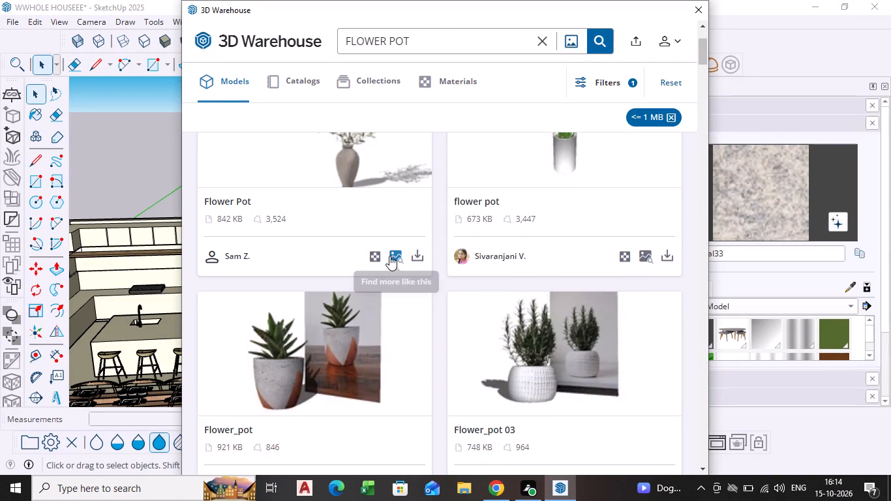
scroll(389, 256, "up", 4)
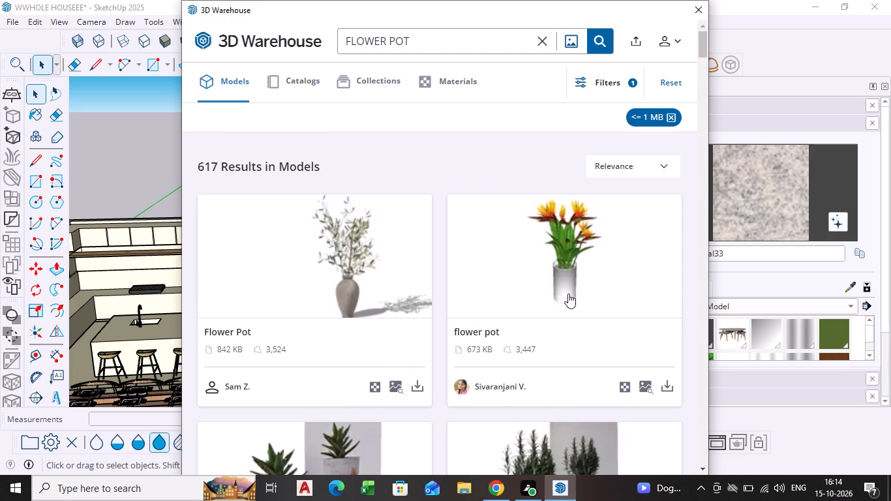
scroll(568, 294, "down", 17)
scroll(568, 294, "down", 4)
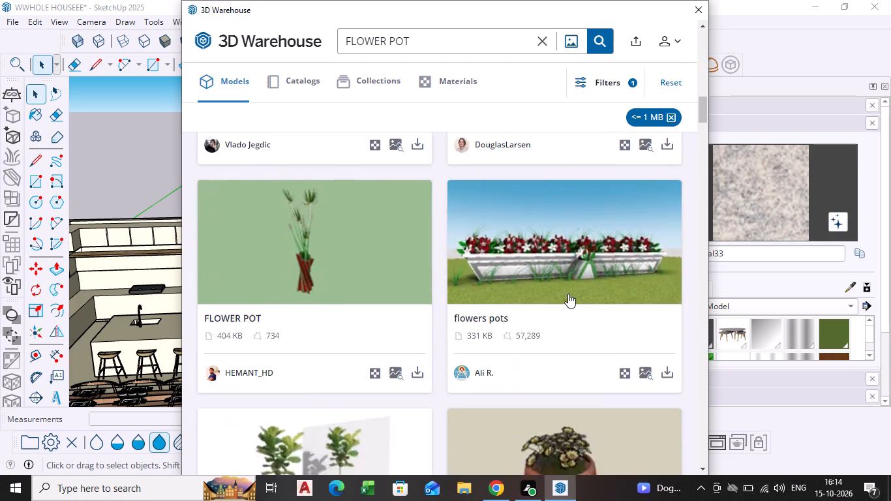
Browse further through the FLOWER POT models of up to 1 MB for a potted plant that suits the living area.
scroll(568, 294, "down", 10)
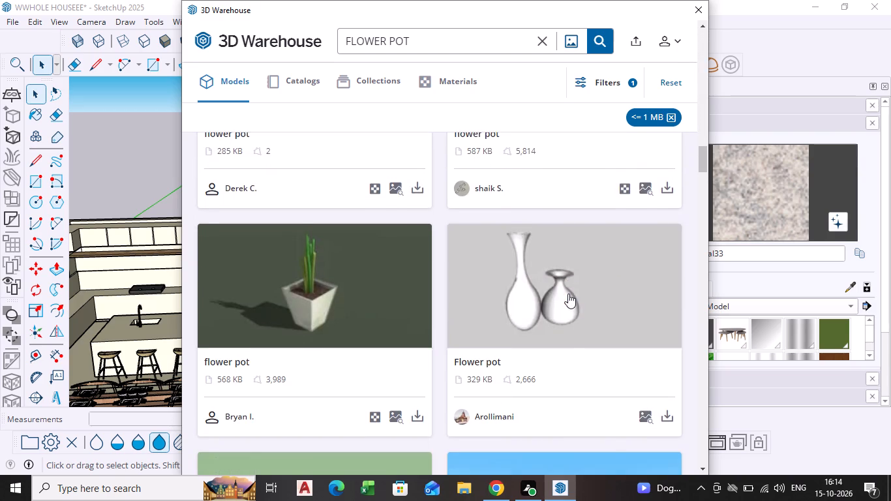
scroll(568, 294, "down", 9)
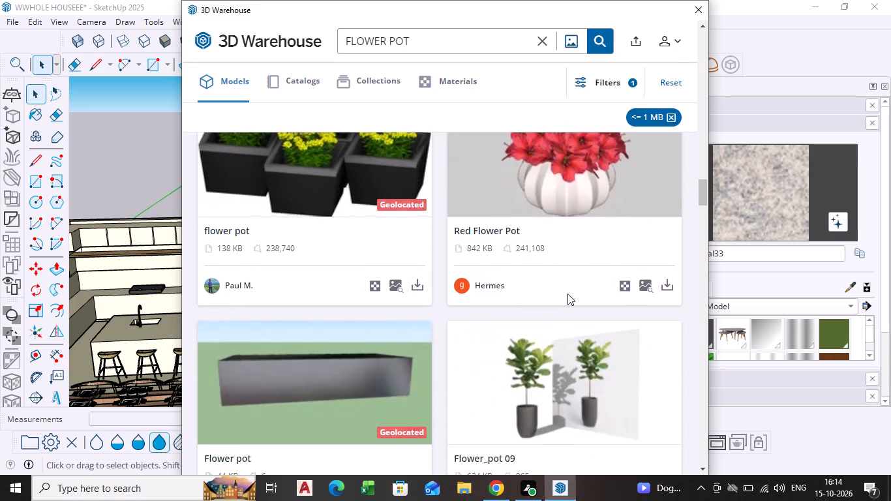
scroll(567, 294, "down", 12)
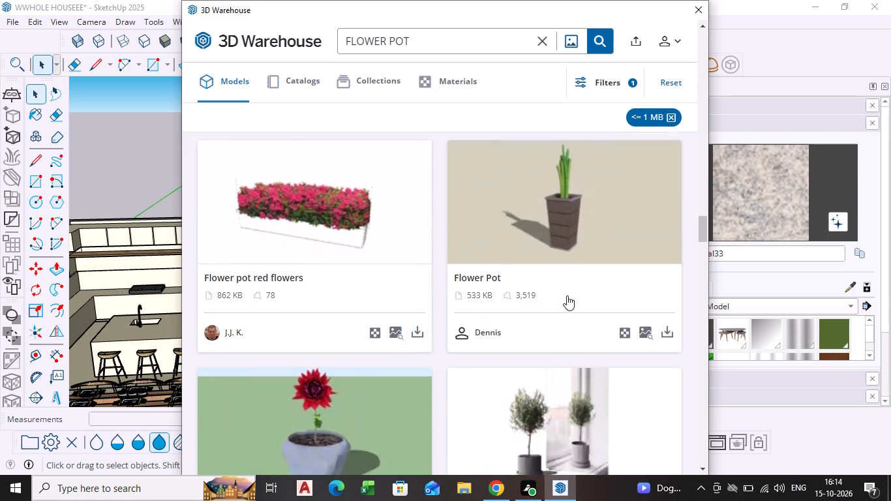
scroll(567, 296, "down", 9)
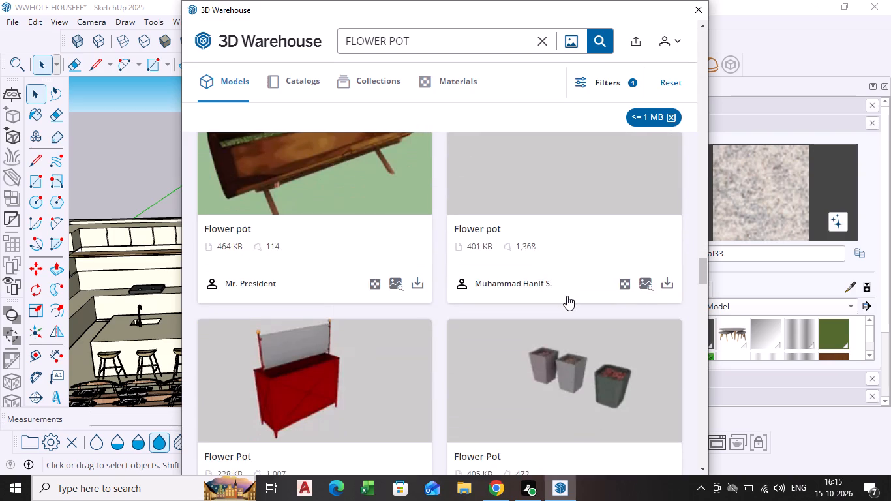
scroll(567, 296, "down", 9)
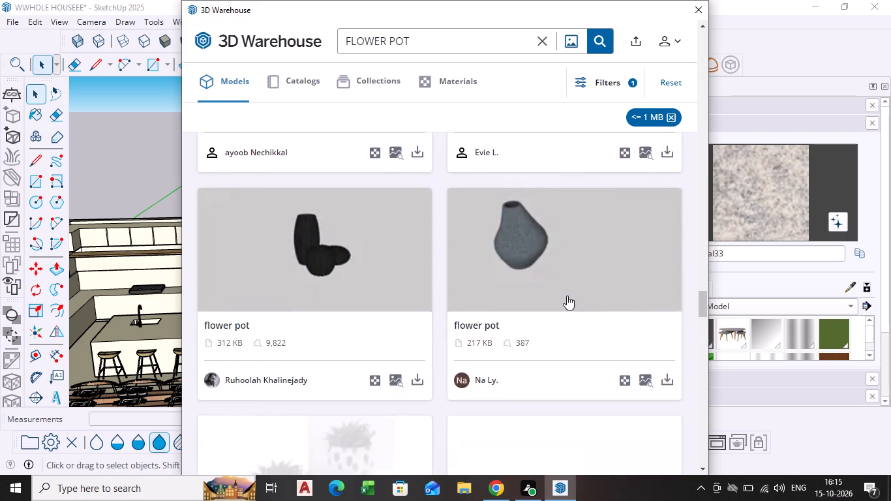
scroll(567, 296, "down", 9)
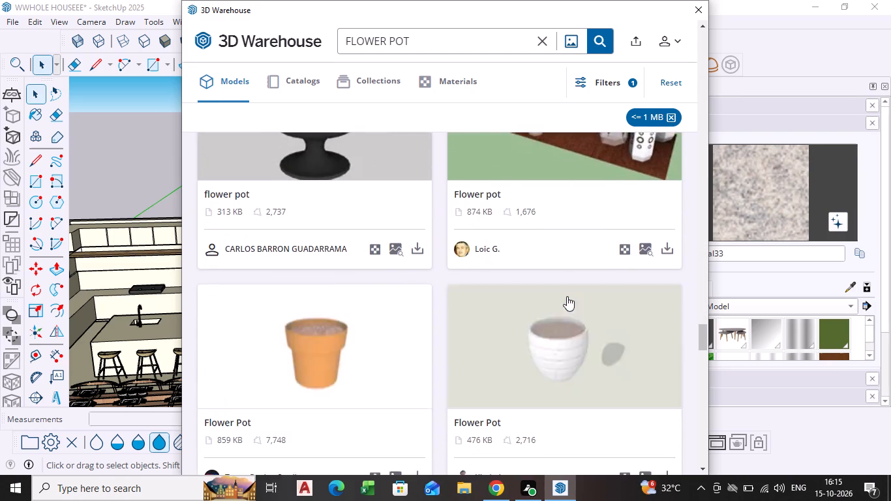
scroll(567, 296, "down", 8)
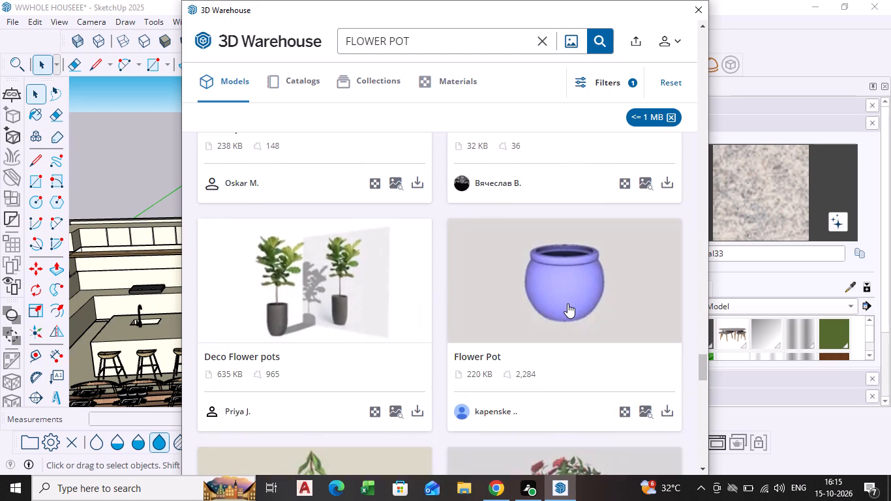
scroll(567, 303, "down", 3)
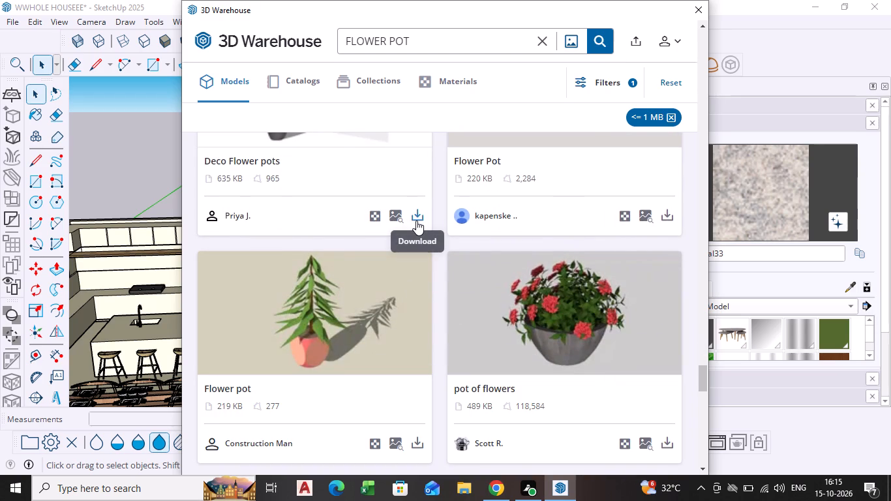
Load the Deco Flower pots model directly into the house and place it on the floor near the TV unit's corner-side end.
left_click(417, 220)
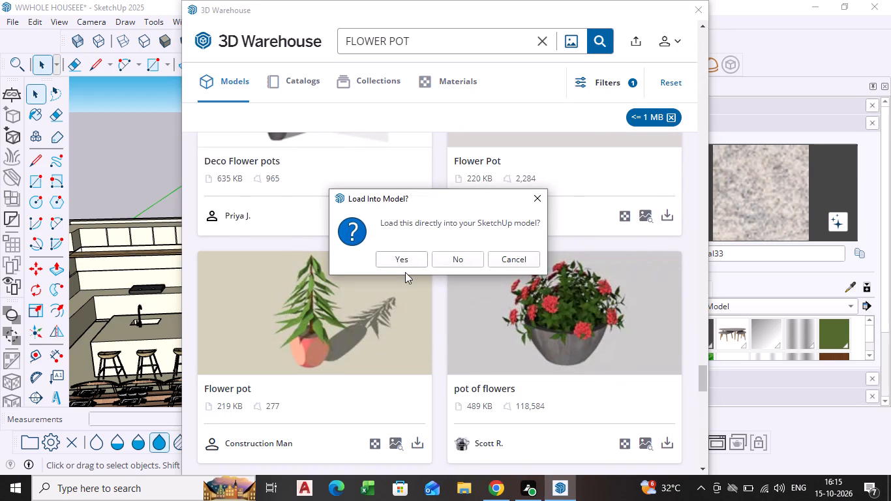
left_click(408, 262)
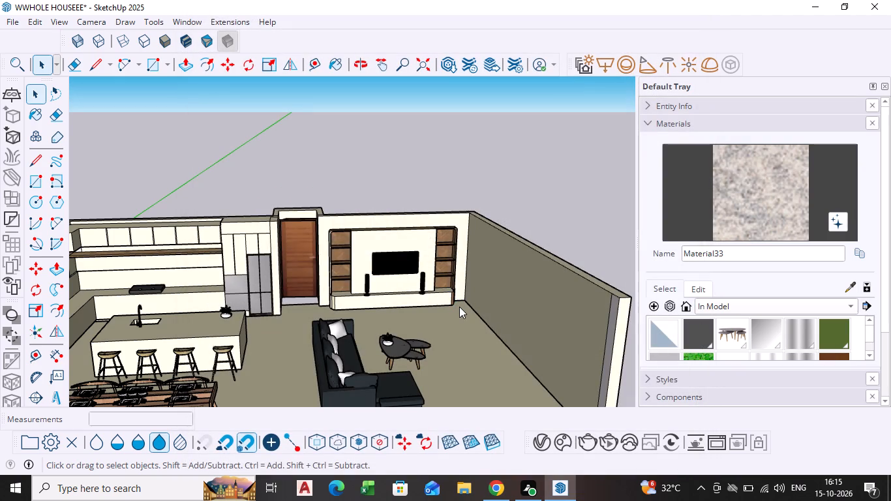
scroll(459, 307, "up", 8)
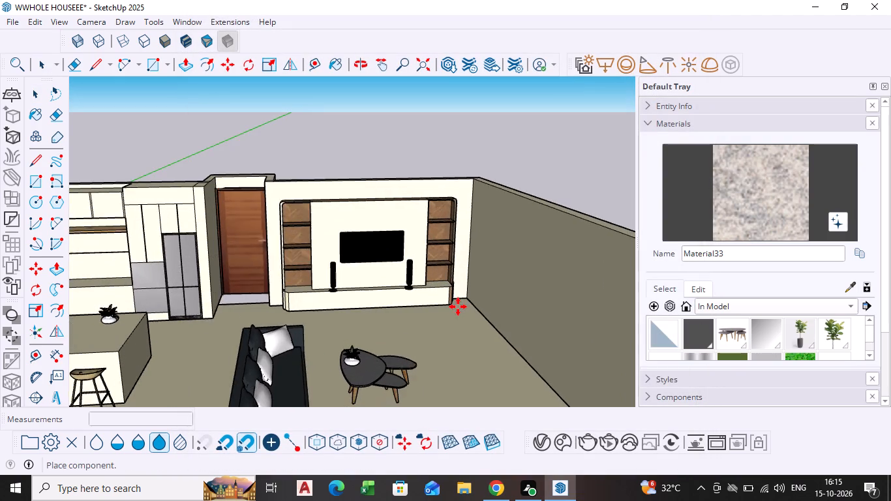
scroll(458, 307, "up", 5)
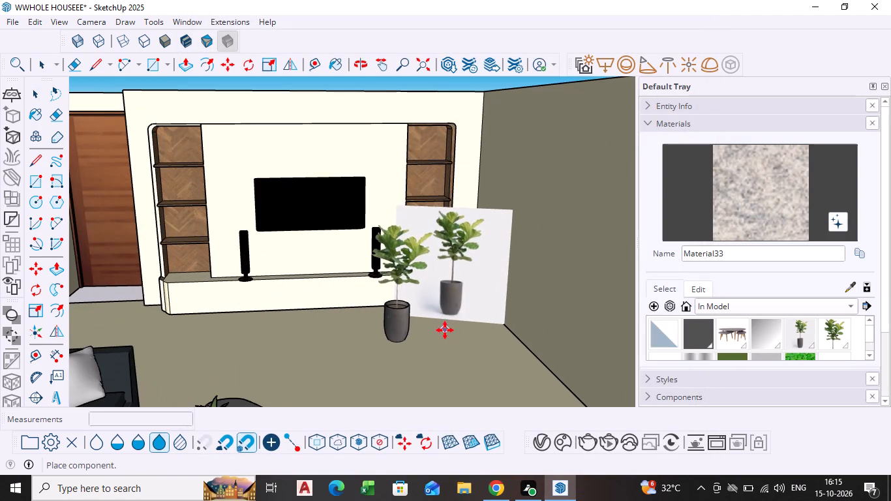
left_click(444, 330)
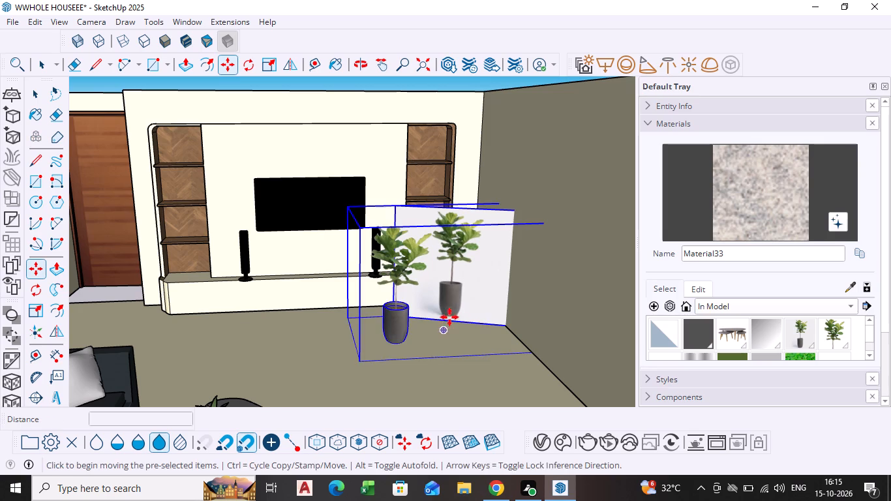
Delete the flat backdrop picture inside the Deco Flower pots component, keeping only the potted plant.
key("space")
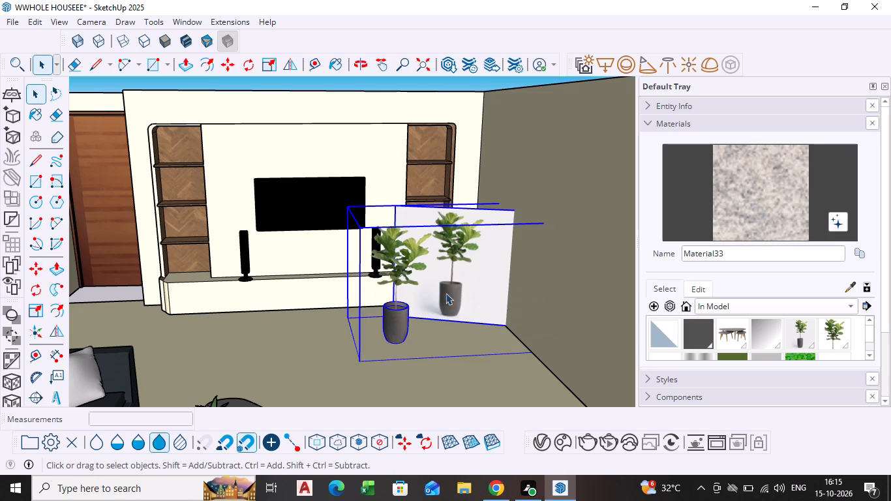
left_click(466, 258)
double_click(466, 258)
double_click(461, 258)
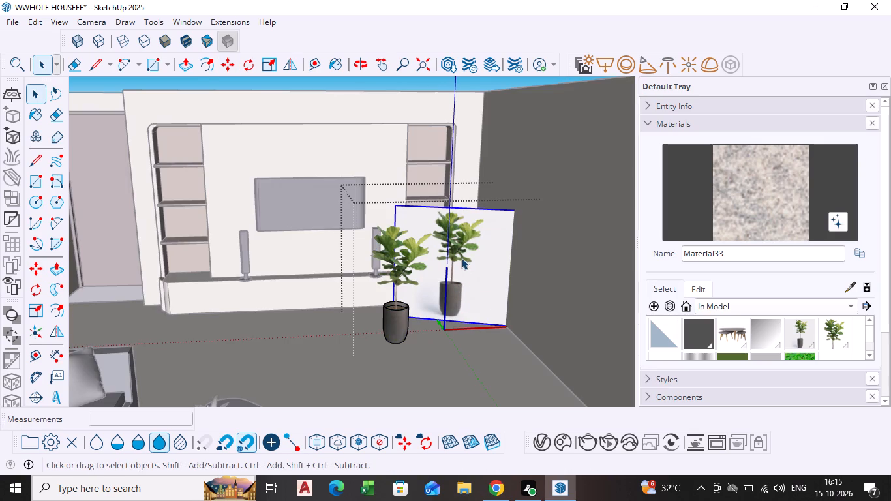
key("Delete")
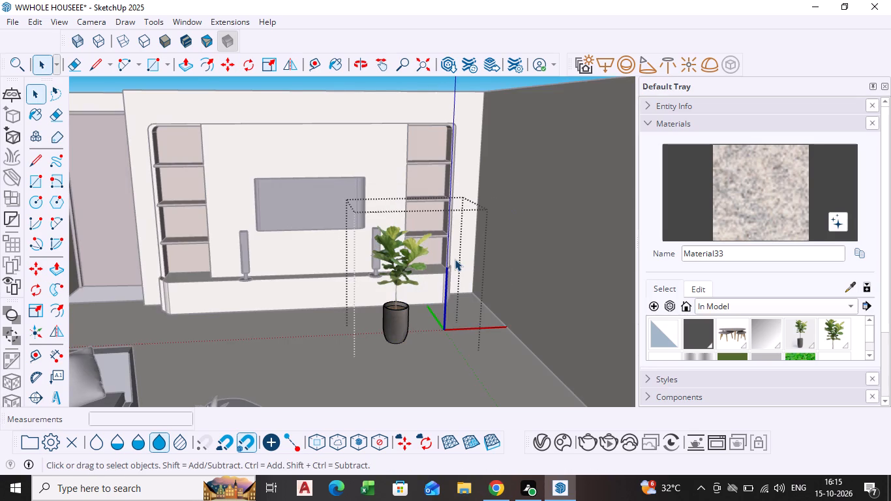
left_click(472, 388)
Move the potted plant about 4' 5 1/2" across the floor into the corner beside the TV unit.
left_click(404, 331)
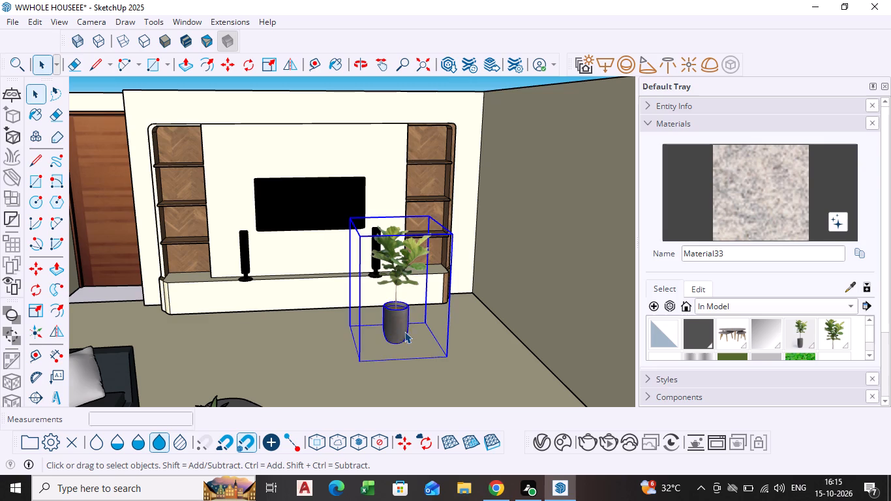
key("m")
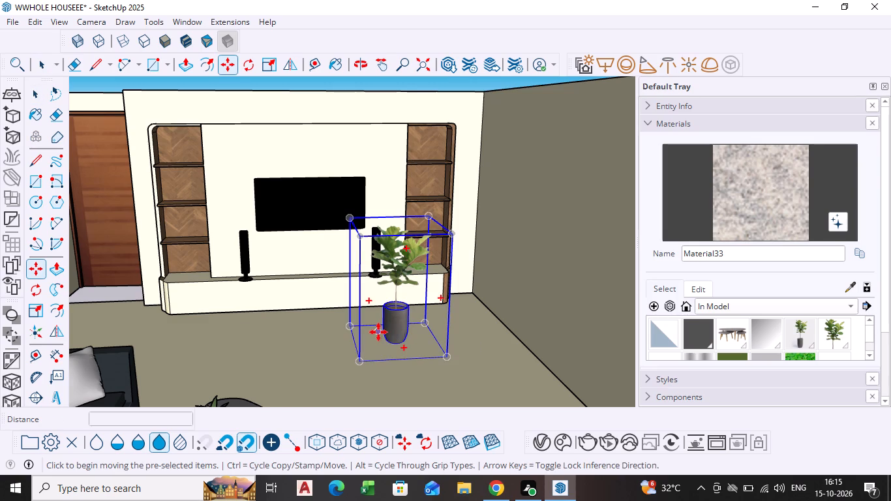
left_click(385, 337)
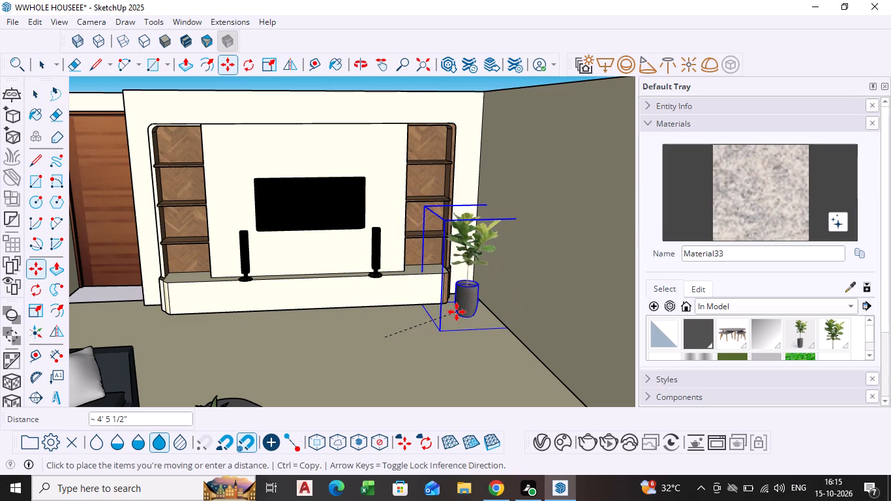
left_click(457, 312)
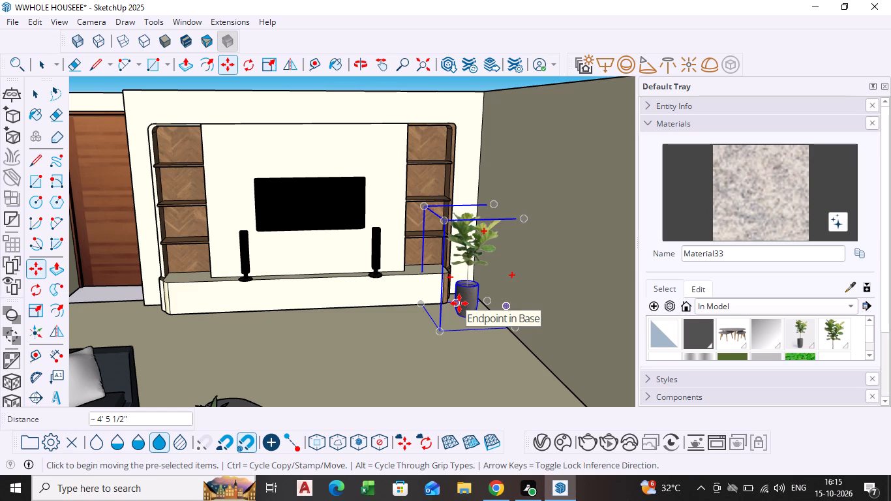
Copy the potted plant about 14' 8" along the TV wall to the end of the unit beside the wooden door.
left_click(466, 316)
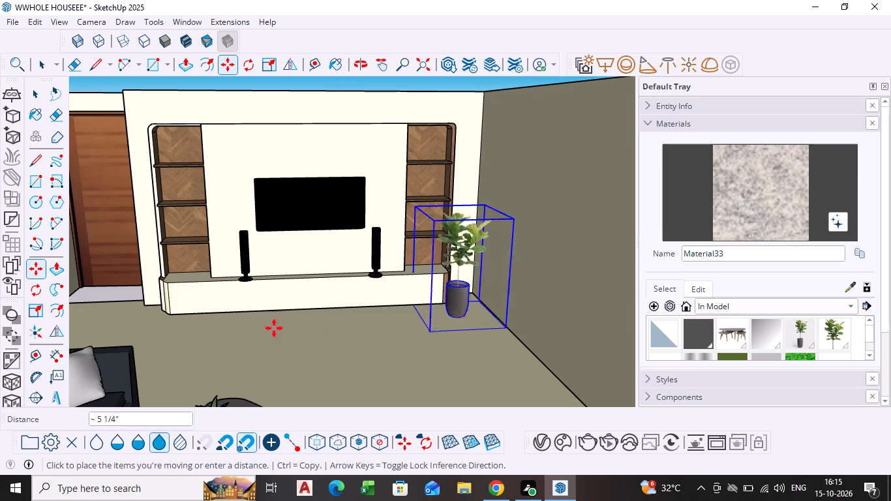
scroll(175, 322, "down", 5)
middle_click_drag(175, 322, 325, 384)
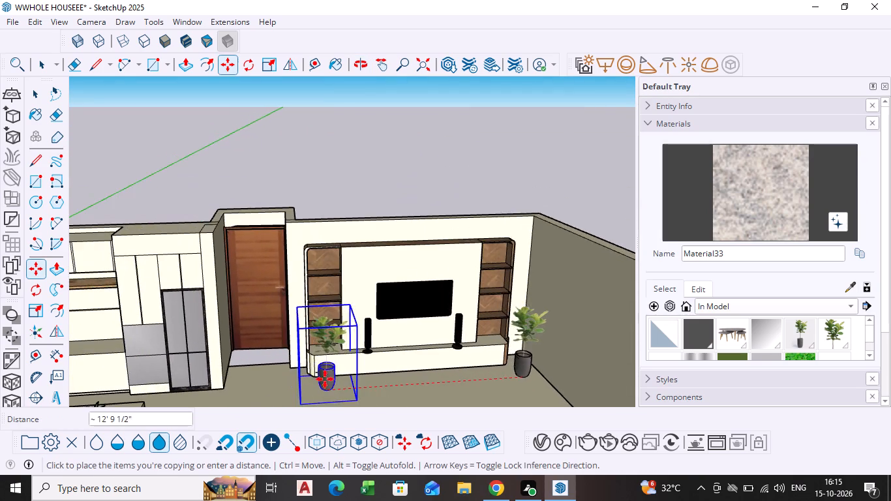
scroll(322, 365, "up", 6)
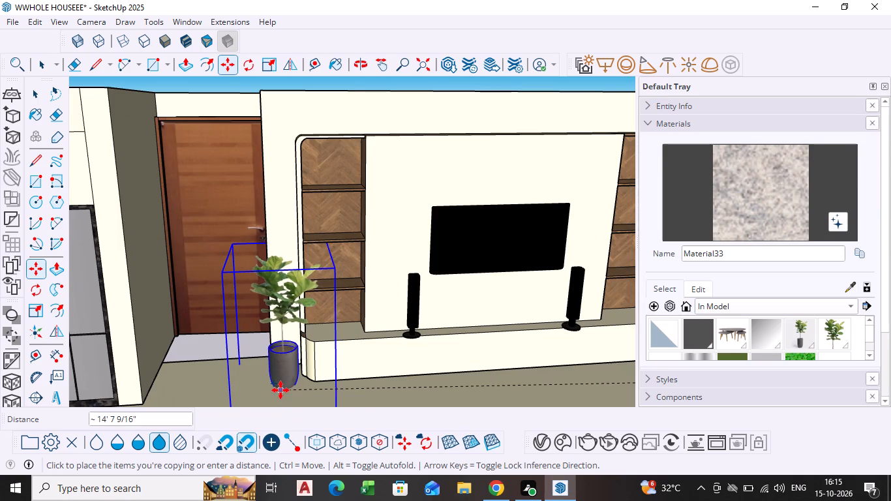
left_click(280, 390)
middle_click_drag(280, 389, 277, 356)
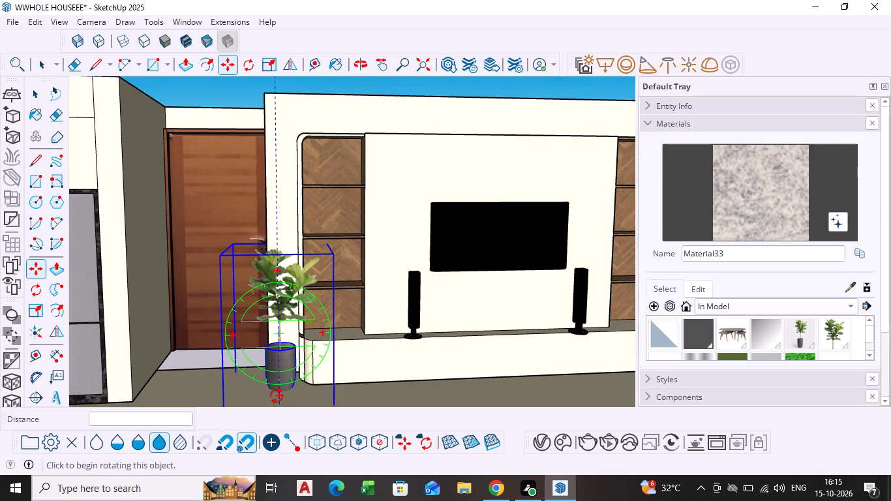
key("Escape")
Nudge the copied potted plant slightly on the floor between the wooden door and the TV unit.
scroll(292, 388, "down", 2)
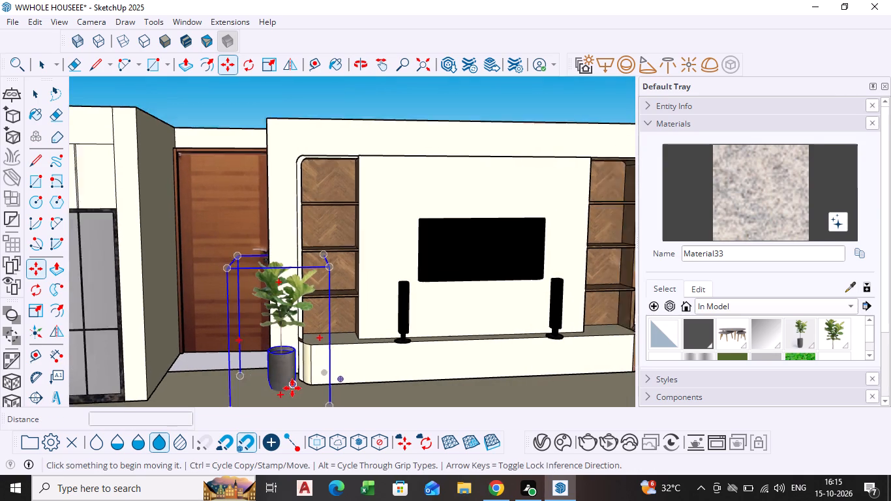
scroll(292, 388, "down", 1)
middle_click_drag(294, 388, 303, 346, "shift")
scroll(295, 345, "up", 1)
middle_click_drag(295, 345, 305, 380)
scroll(294, 350, "up", 2)
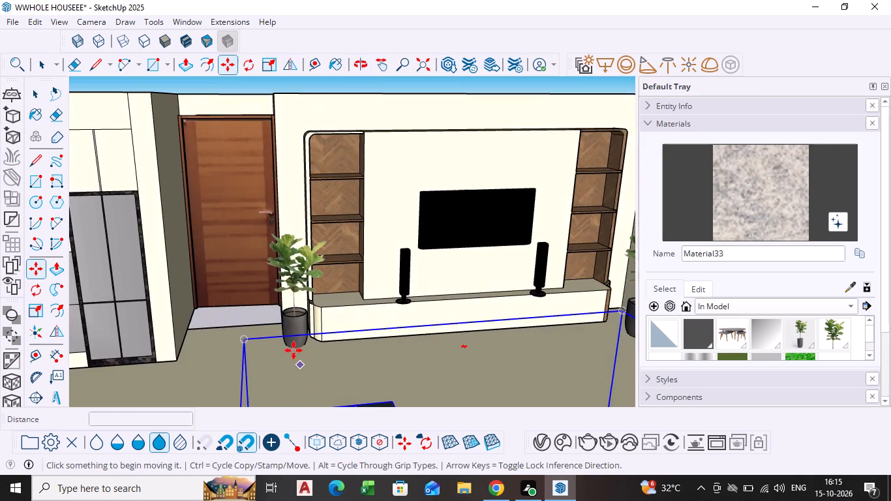
scroll(294, 350, "up", 6)
key("space")
left_click(293, 332)
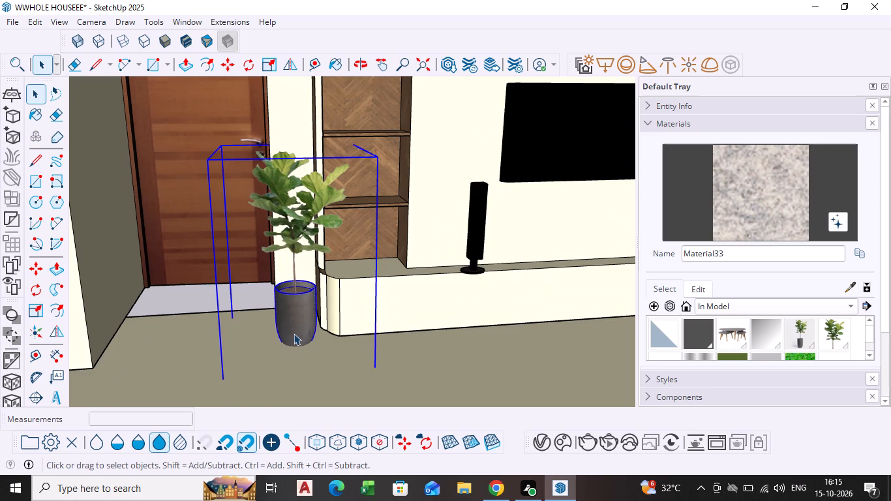
left_click(38, 266)
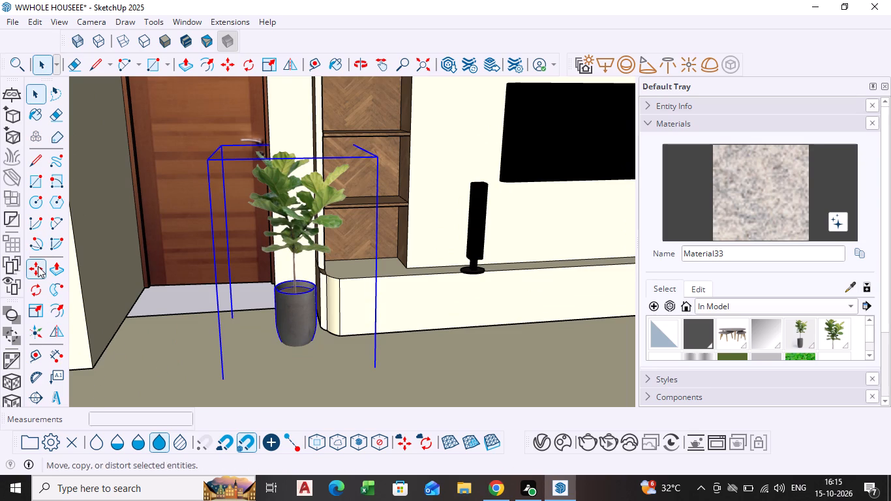
left_click(299, 345)
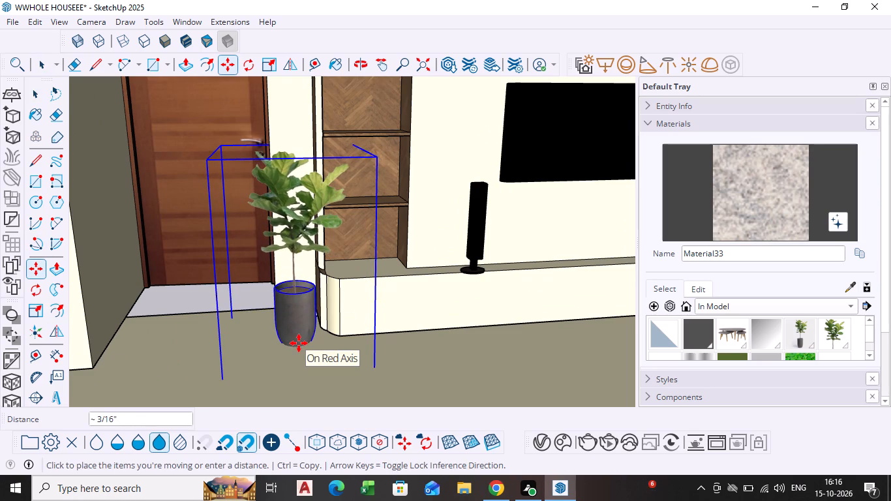
left_click(297, 348)
Examine the copied plant's position beside the door and TV unit from several angles.
middle_click_drag(297, 351, 375, 307)
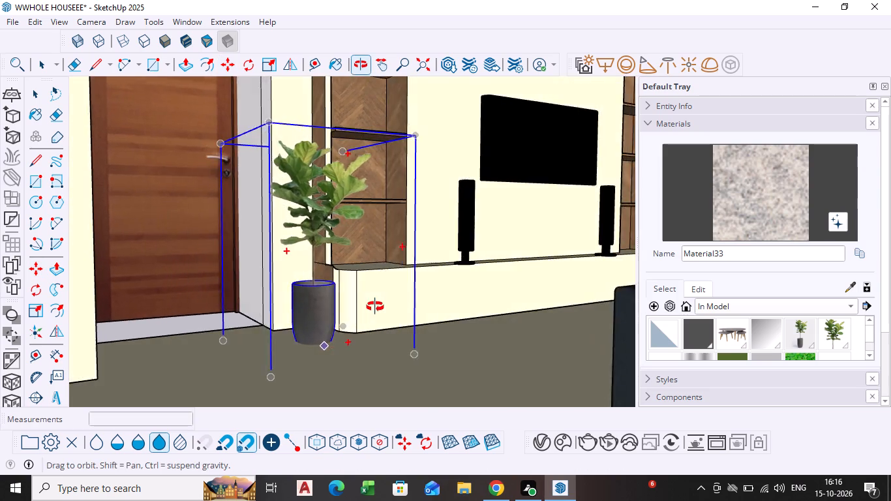
middle_click_drag(375, 307, 449, 291)
left_click(430, 60)
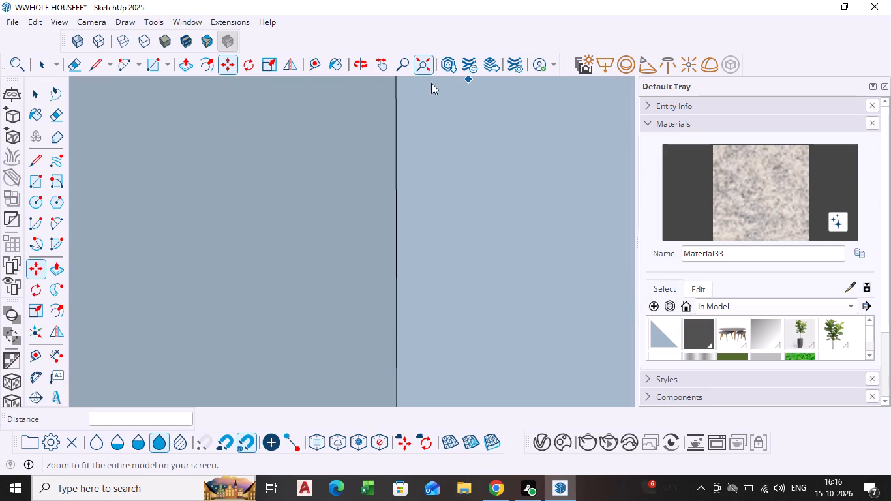
scroll(331, 372, "up", 7)
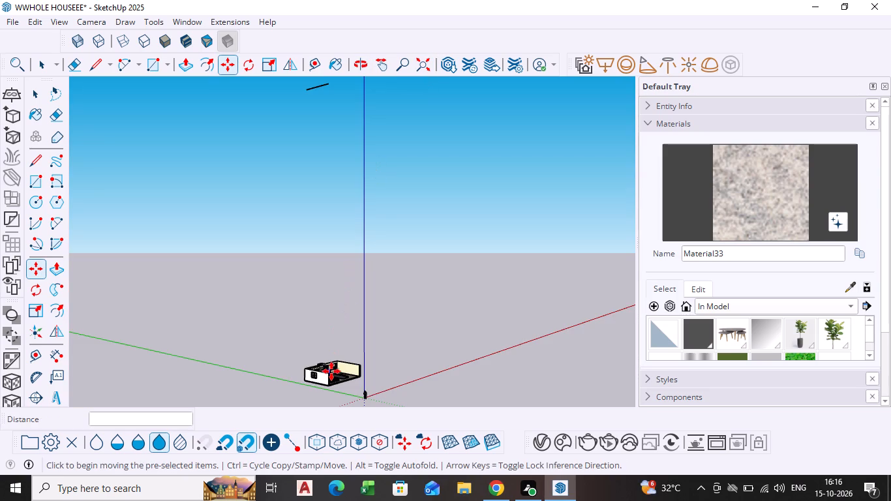
scroll(331, 371, "up", 20)
scroll(331, 371, "up", 14)
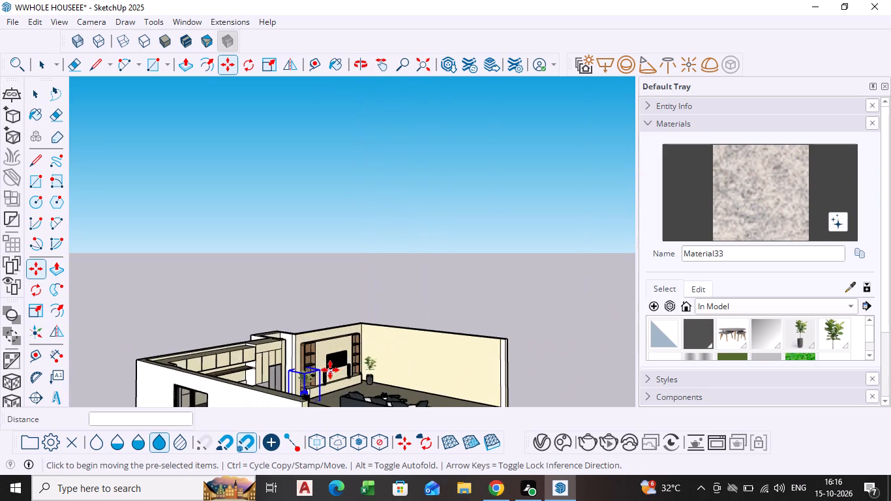
scroll(330, 370, "up", 4)
middle_click_drag(320, 375, 309, 381)
scroll(309, 381, "down", 3)
middle_click_drag(316, 398, 314, 357, "shift")
scroll(314, 357, "up", 4)
middle_click_drag(297, 364, 296, 364)
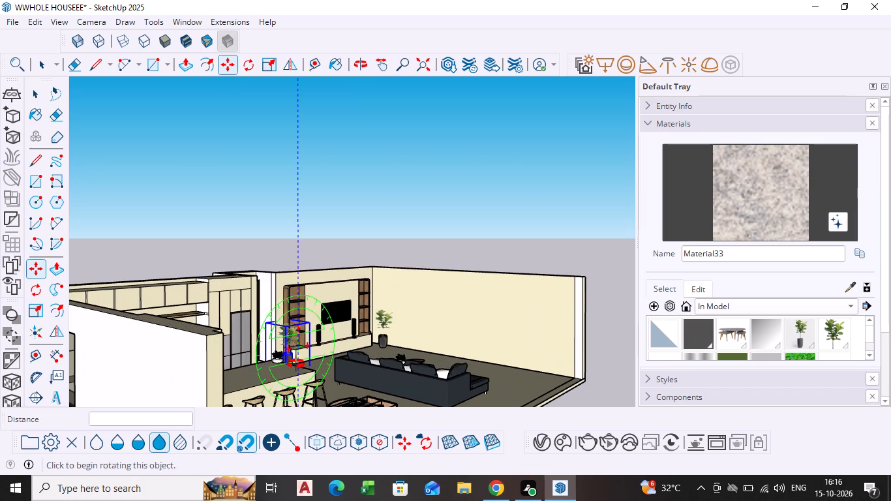
middle_click_drag(296, 364, 269, 376)
scroll(269, 371, "up", 15)
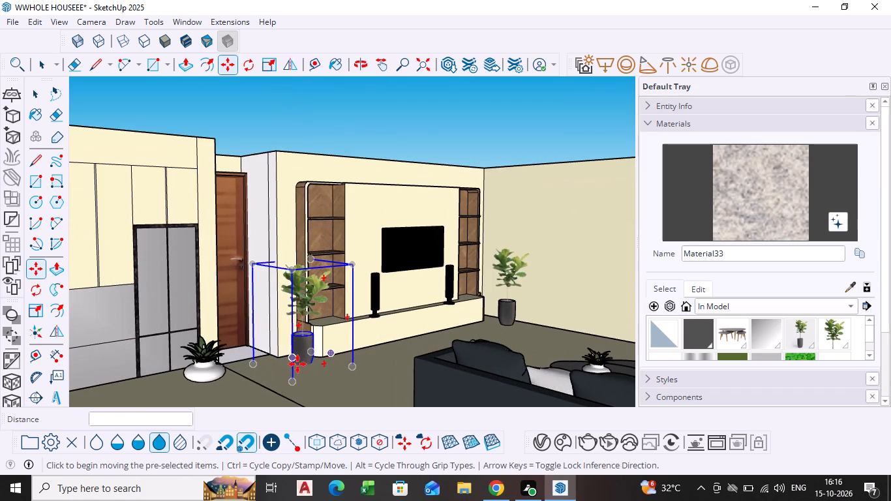
Shift the copied potted plant across the floor in successive moves of about 2' 3 3/8", 5 9/16" and 2' 2" near the TV unit's door end.
left_click(297, 364)
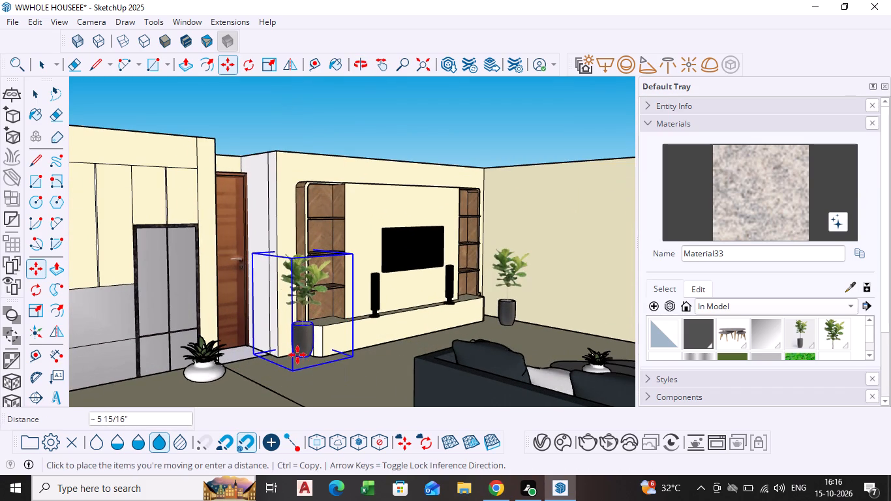
scroll(325, 369, "up", 3)
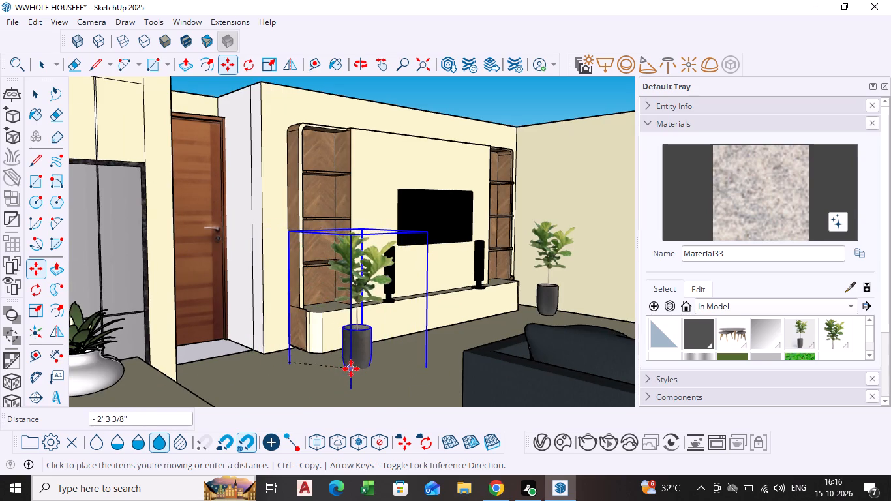
left_click(351, 369)
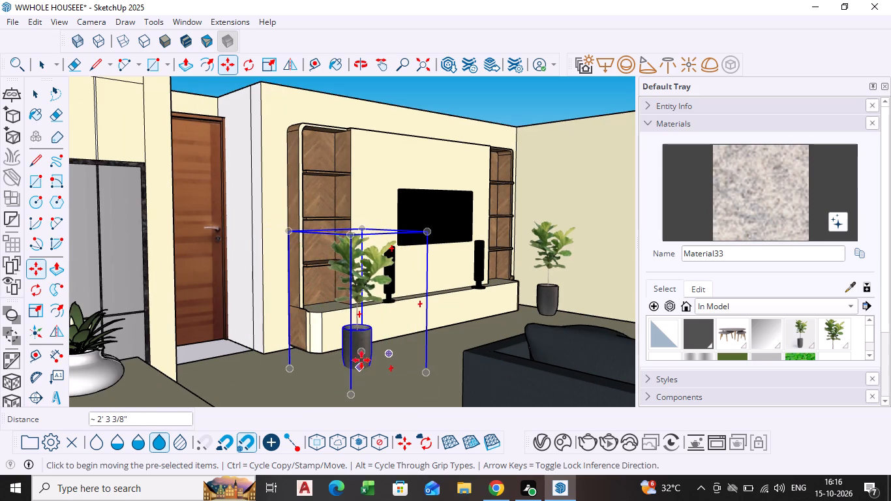
left_click(366, 370)
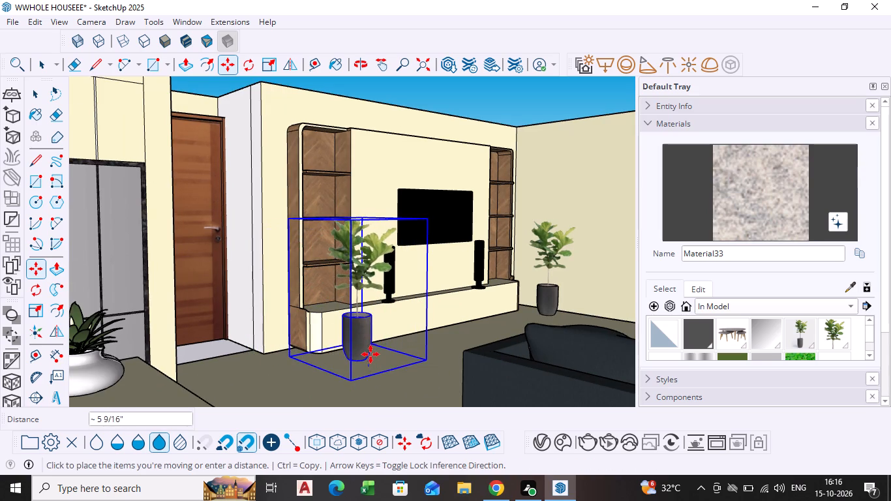
left_click(370, 354)
left_click(350, 361)
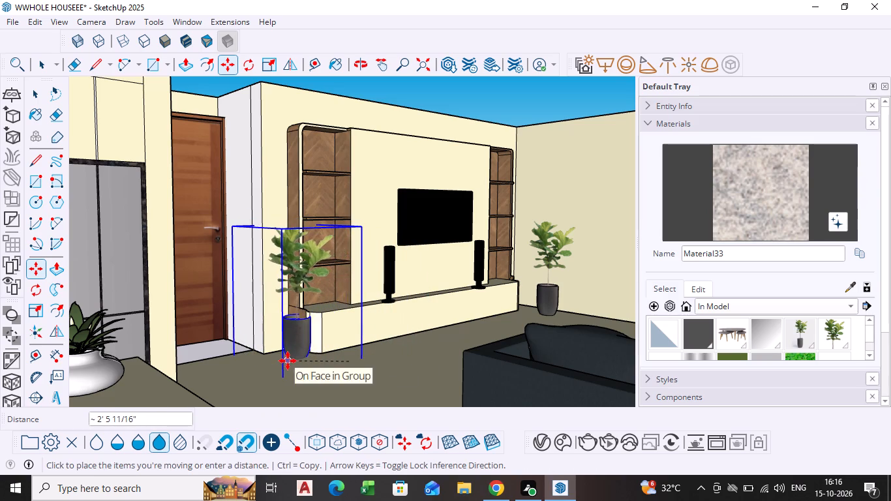
scroll(287, 361, "up", 5)
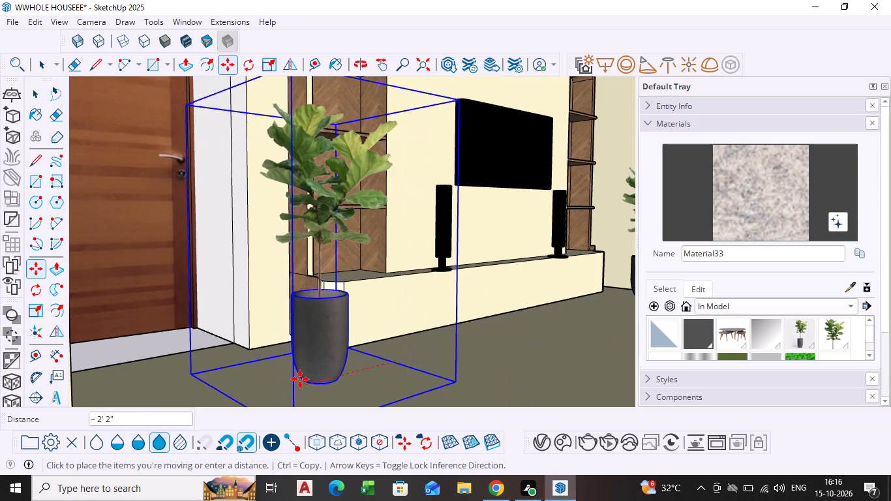
left_click(300, 379)
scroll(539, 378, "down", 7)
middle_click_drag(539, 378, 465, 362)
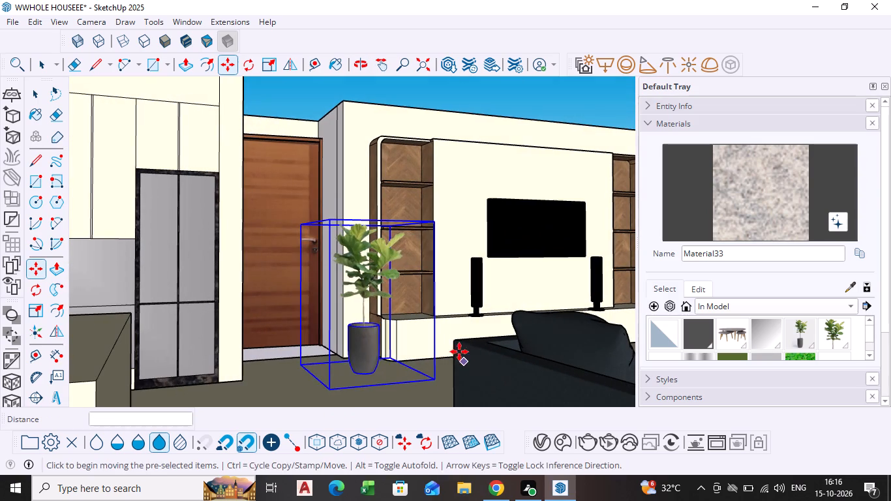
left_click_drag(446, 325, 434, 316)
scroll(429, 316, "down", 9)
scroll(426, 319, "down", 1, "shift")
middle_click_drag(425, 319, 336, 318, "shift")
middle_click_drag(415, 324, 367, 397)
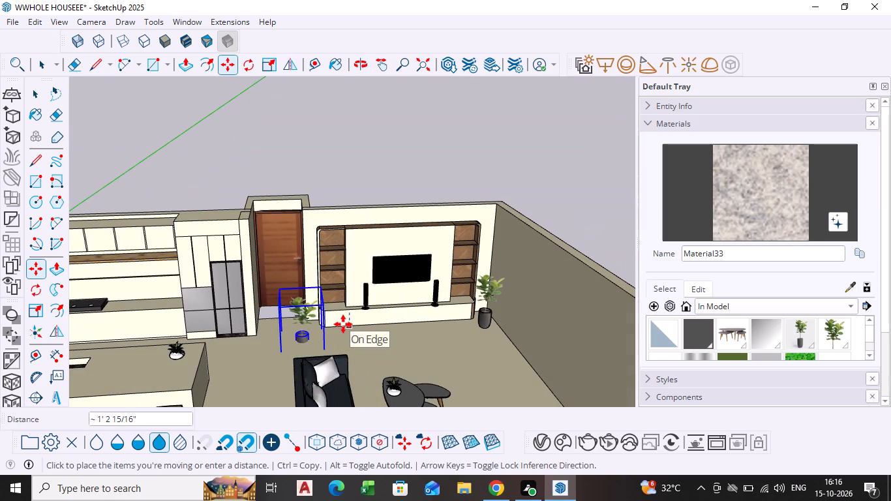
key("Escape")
Move the copied potted plant about 1' 7 1/2" back toward the wall between the wooden door and the TV unit, and deselect it.
scroll(332, 308, "up", 10)
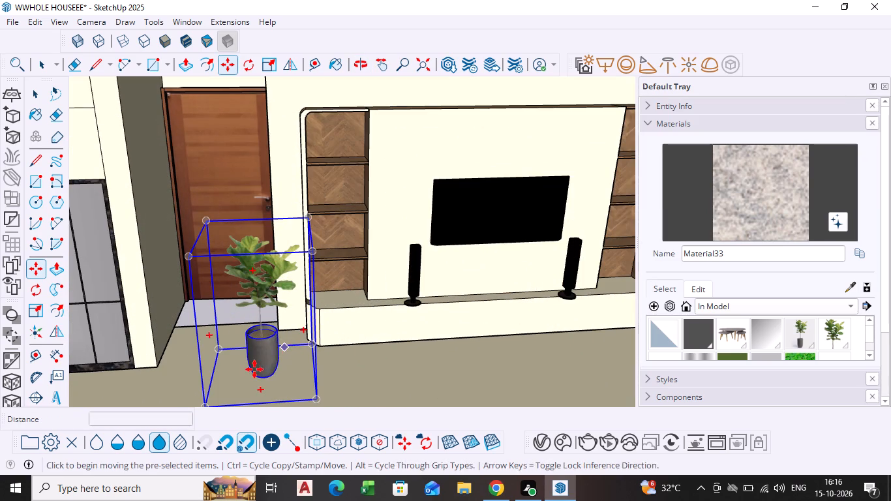
left_click(269, 376)
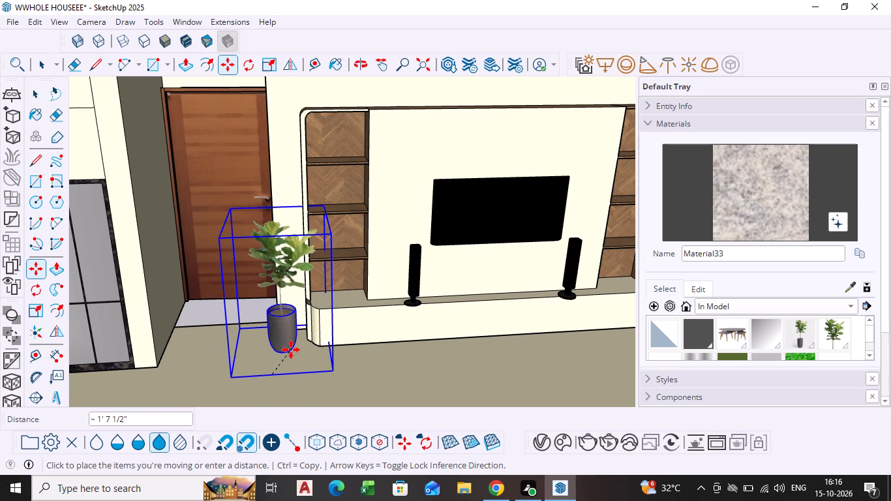
left_click(291, 350)
key("space")
left_click(457, 376)
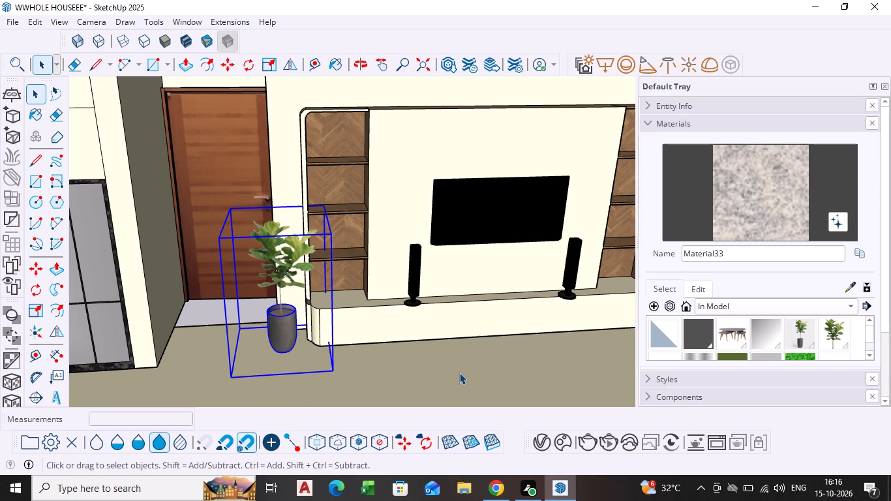
Examine the placement of both potted plants beside the TV unit and the layout of the whole furnished room.
scroll(459, 369, "down", 5)
scroll(456, 220, "down", 4)
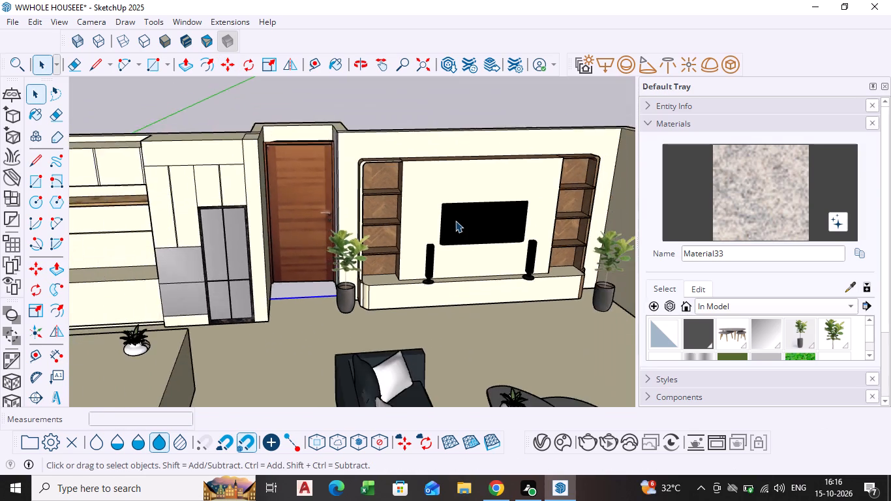
scroll(447, 237, "down", 7)
middle_click_drag(486, 283, 428, 269)
scroll(430, 267, "up", 10)
scroll(485, 249, "down", 4)
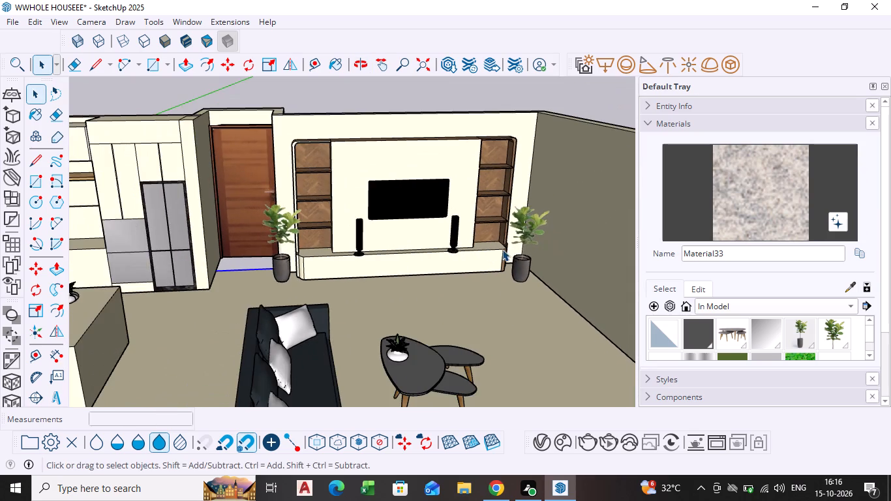
scroll(503, 249, "down", 1)
middle_click_drag(503, 249, 491, 249)
scroll(405, 206, "down", 4)
scroll(355, 249, "down", 4)
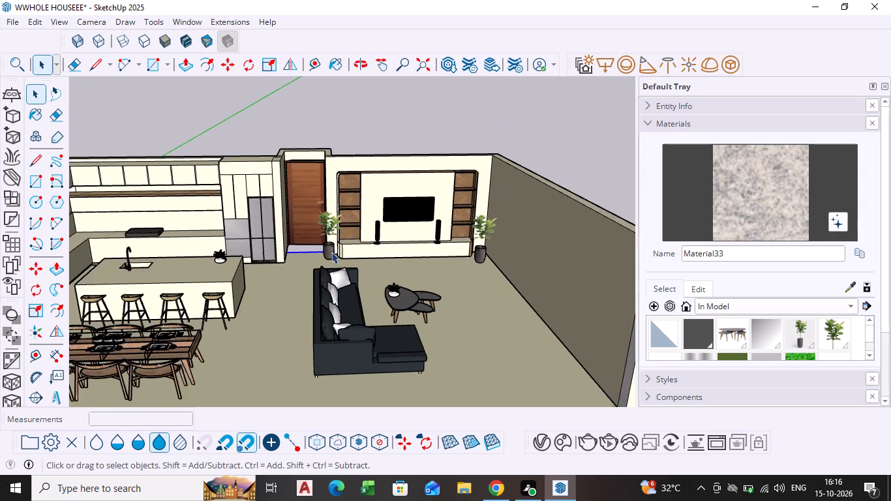
scroll(318, 252, "down", 3)
scroll(192, 216, "down", 1)
middle_click_drag(192, 217, 213, 302)
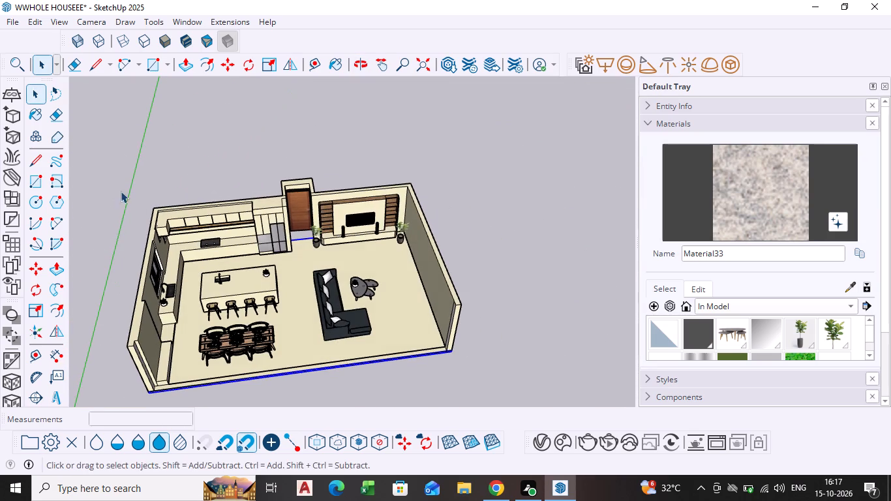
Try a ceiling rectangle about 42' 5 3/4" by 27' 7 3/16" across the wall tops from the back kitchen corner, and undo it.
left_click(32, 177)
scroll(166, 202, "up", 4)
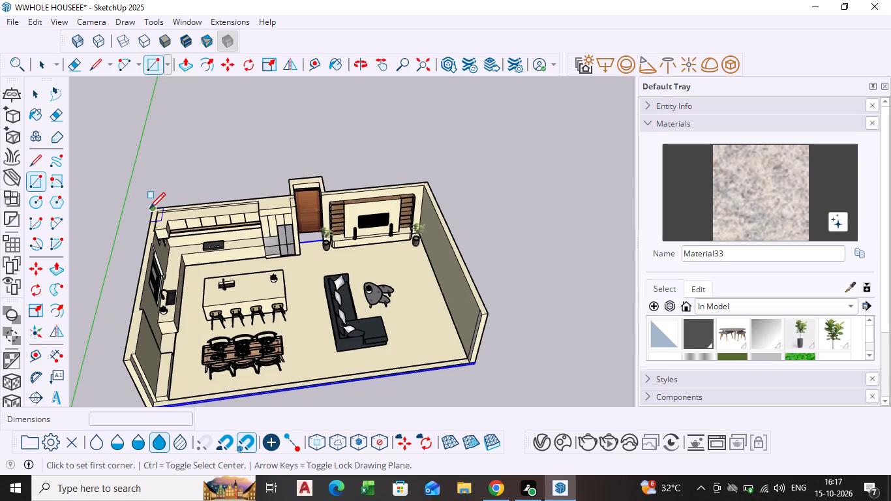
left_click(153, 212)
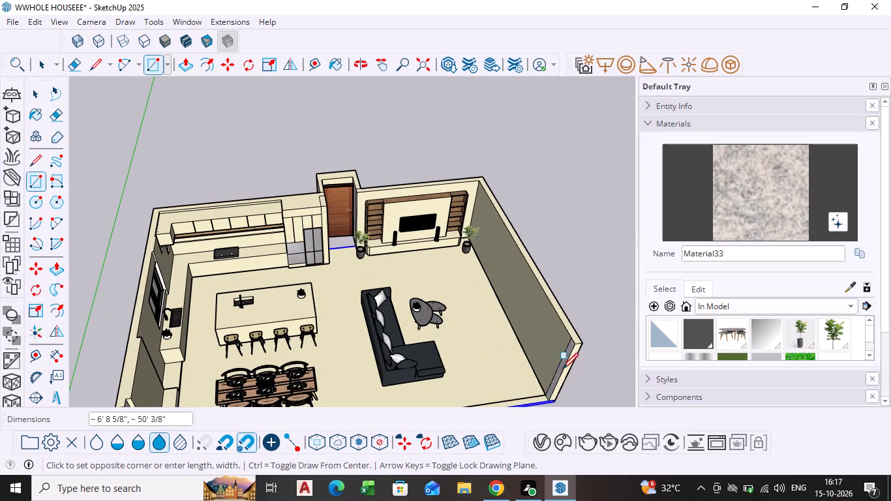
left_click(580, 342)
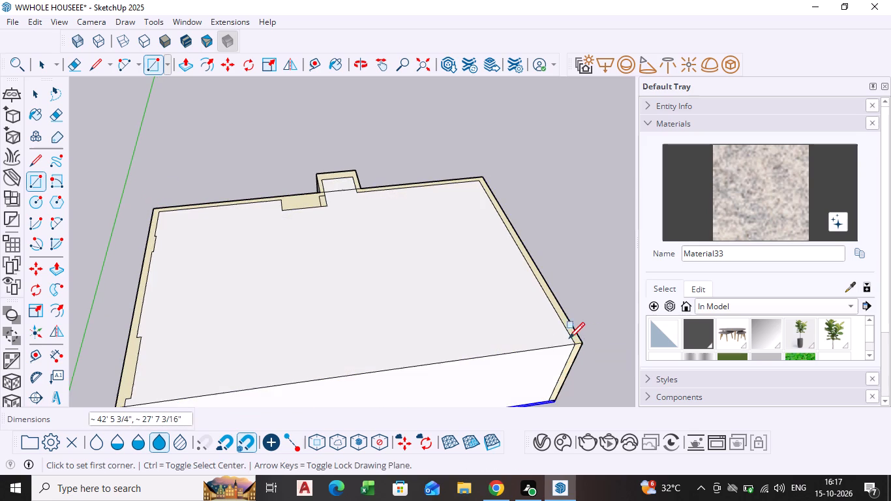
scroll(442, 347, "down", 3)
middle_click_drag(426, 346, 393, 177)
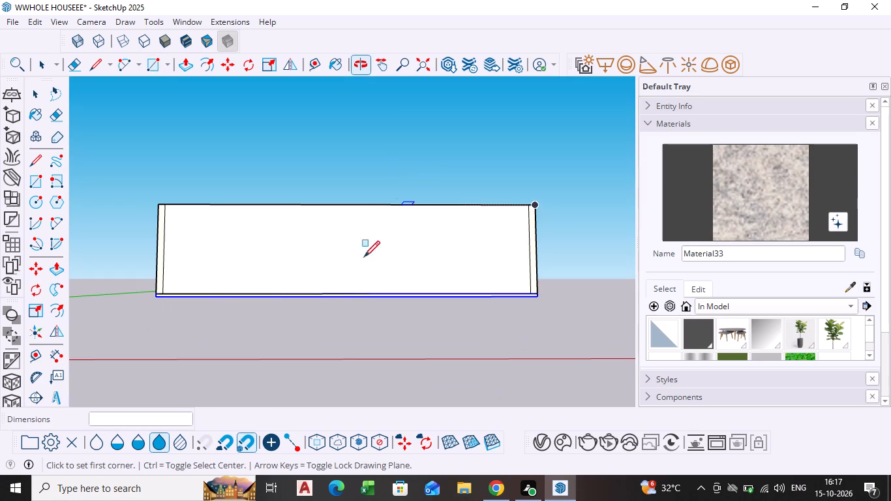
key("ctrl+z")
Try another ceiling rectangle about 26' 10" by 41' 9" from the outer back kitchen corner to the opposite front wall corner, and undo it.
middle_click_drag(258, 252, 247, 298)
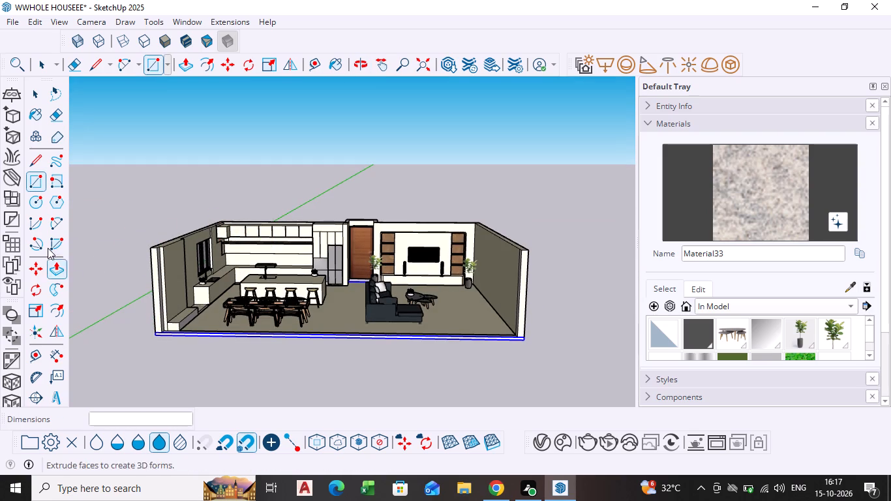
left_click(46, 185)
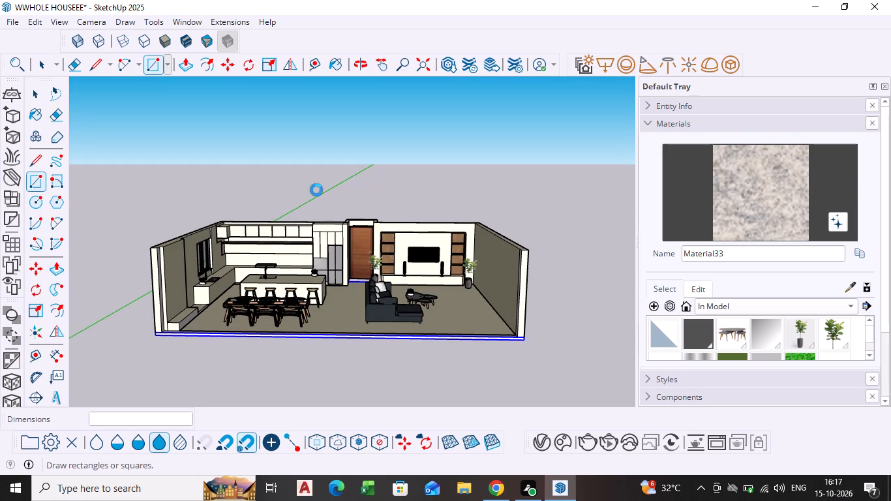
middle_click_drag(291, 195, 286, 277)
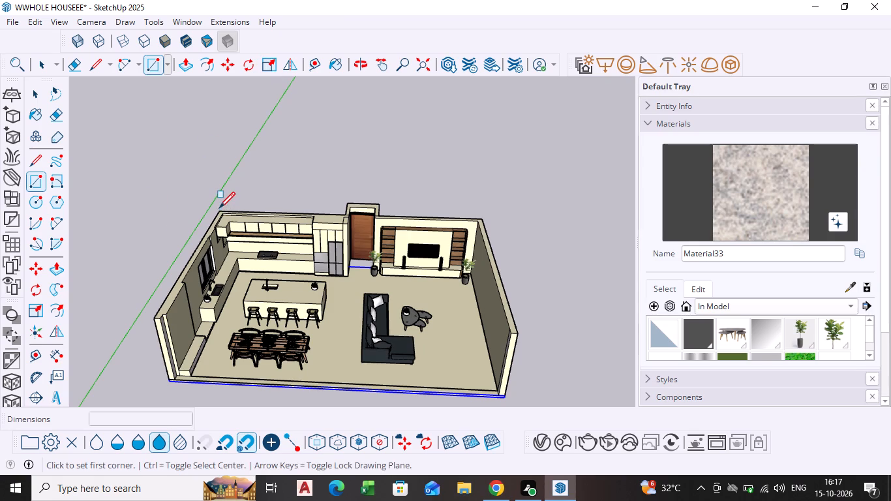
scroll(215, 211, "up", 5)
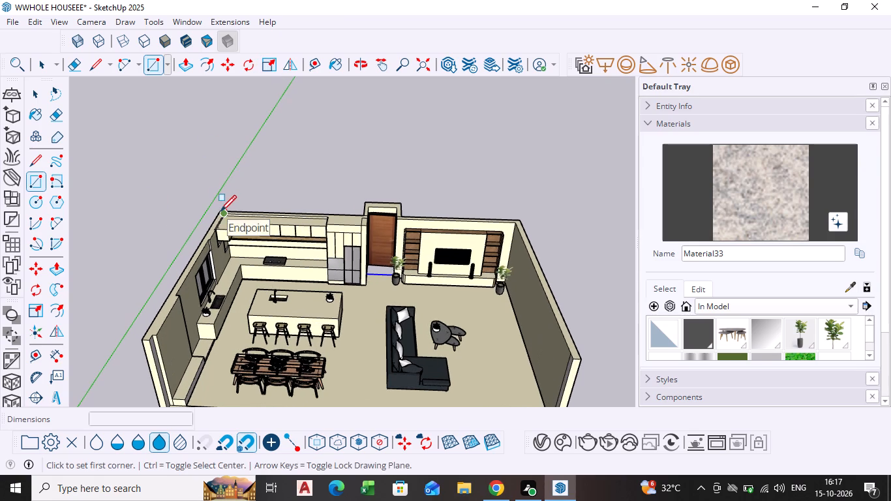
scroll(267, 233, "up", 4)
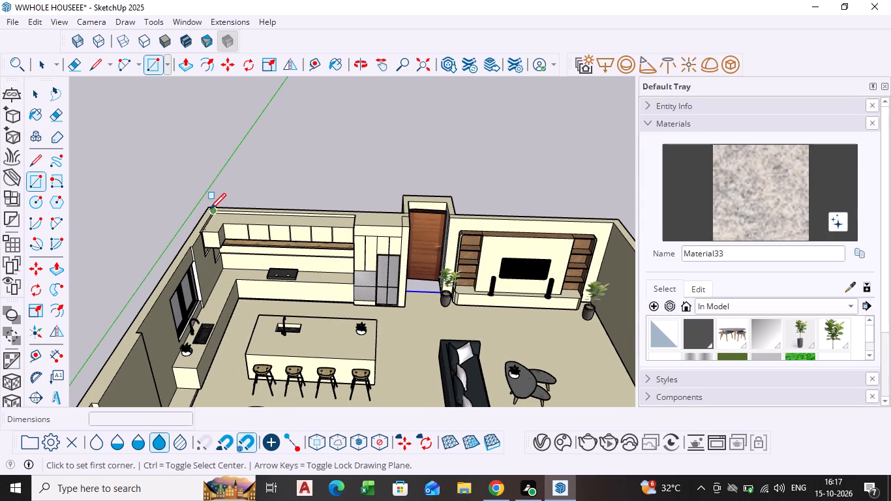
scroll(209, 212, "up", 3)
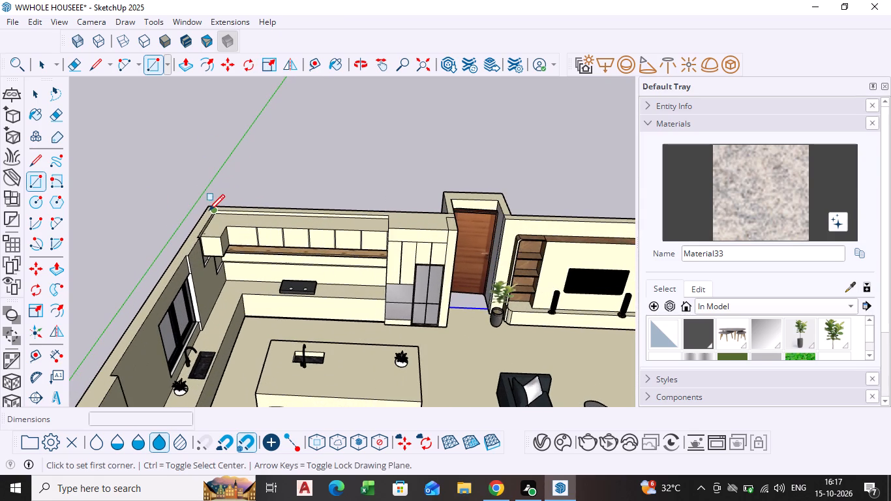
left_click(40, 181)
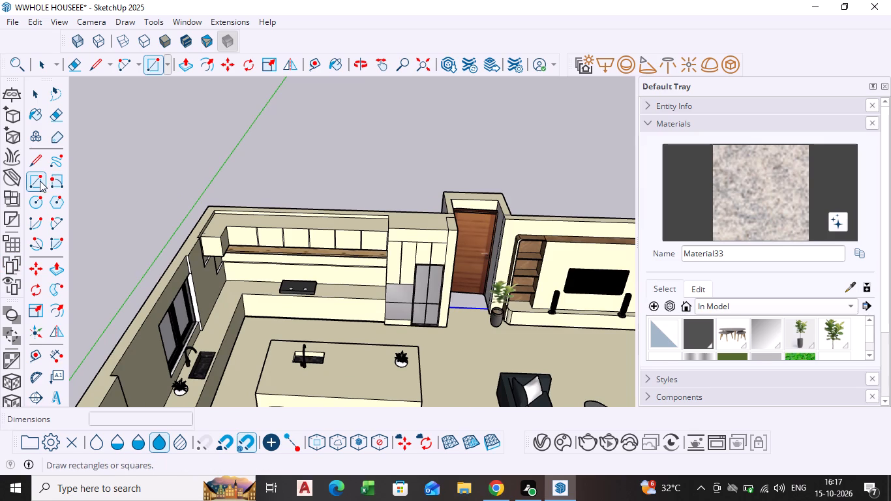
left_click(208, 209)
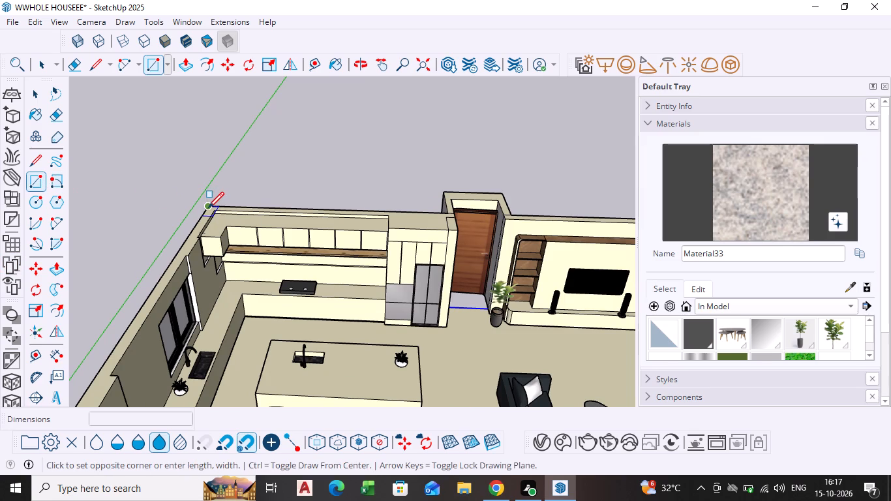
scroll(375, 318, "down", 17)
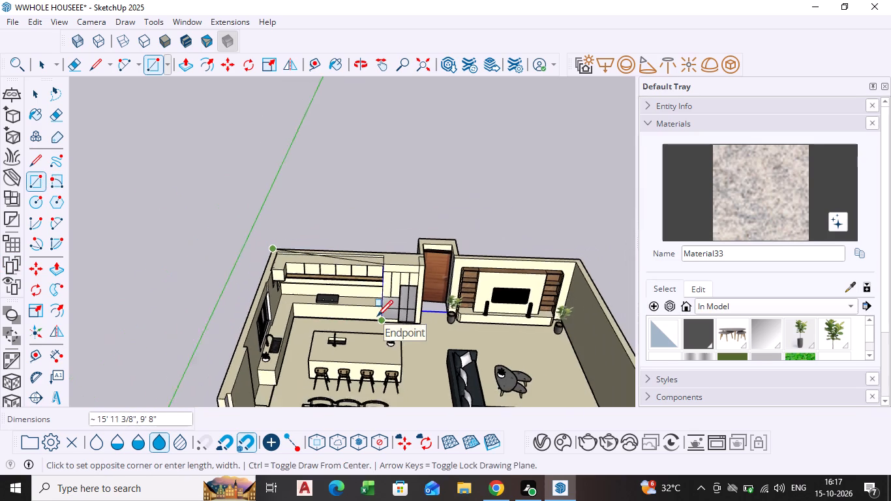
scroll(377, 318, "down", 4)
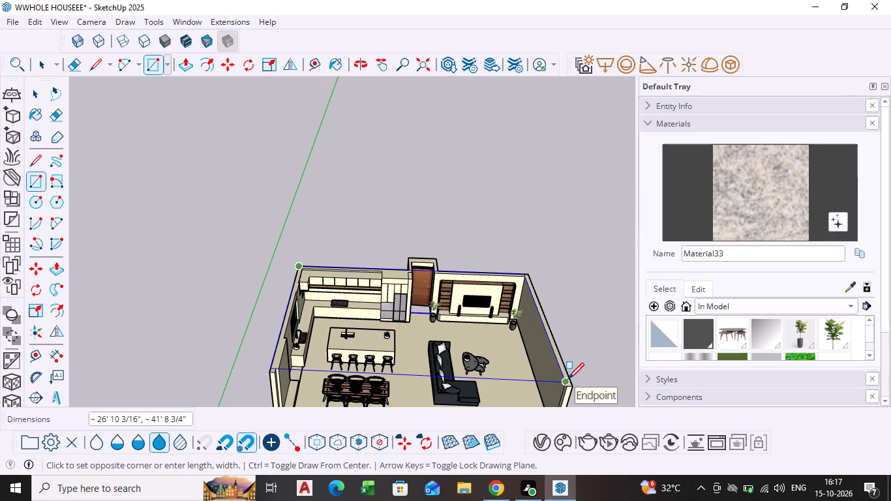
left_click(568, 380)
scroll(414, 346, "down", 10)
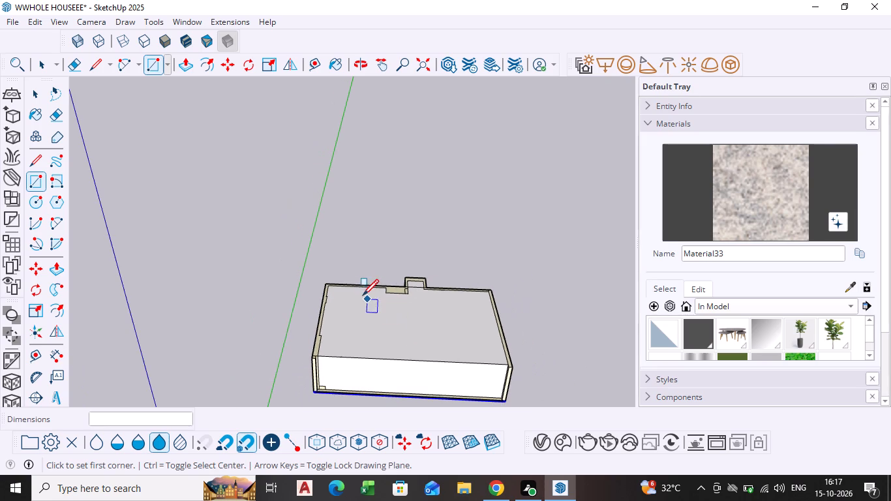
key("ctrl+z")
Delete the loose edge running along the open front side of the floor.
scroll(371, 387, "up", 7)
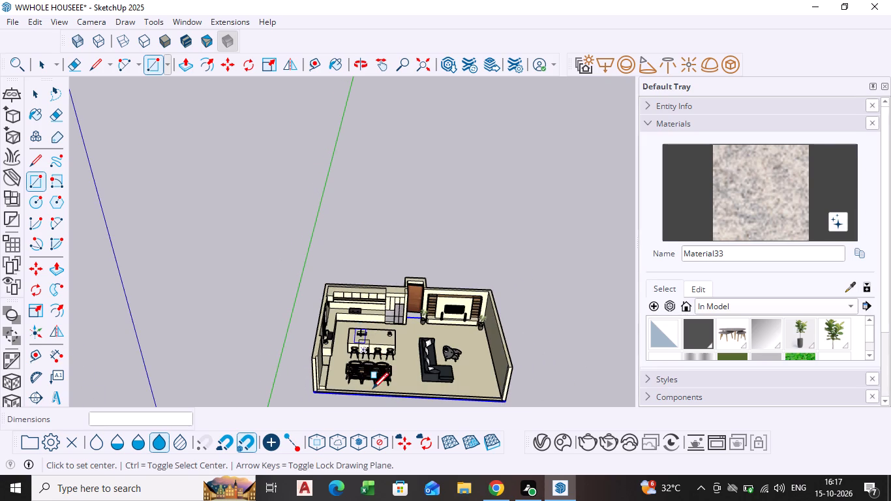
scroll(372, 390, "up", 3)
key("space")
scroll(376, 397, "up", 11)
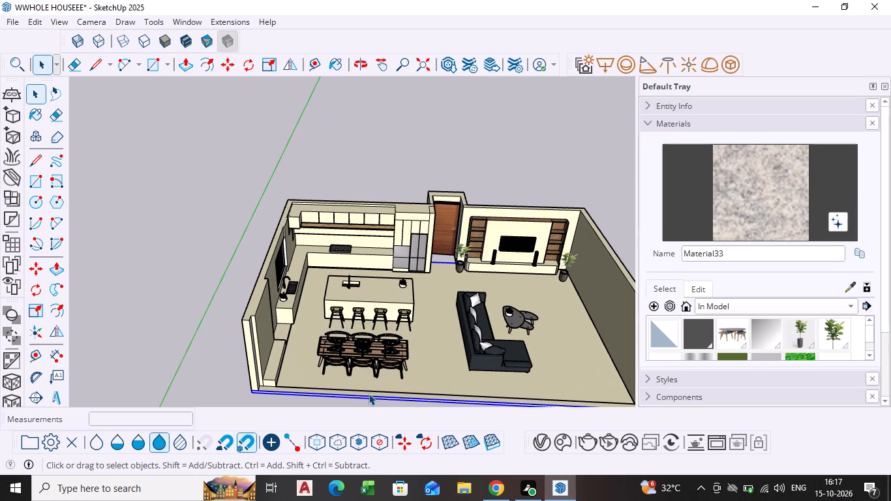
left_click(370, 392)
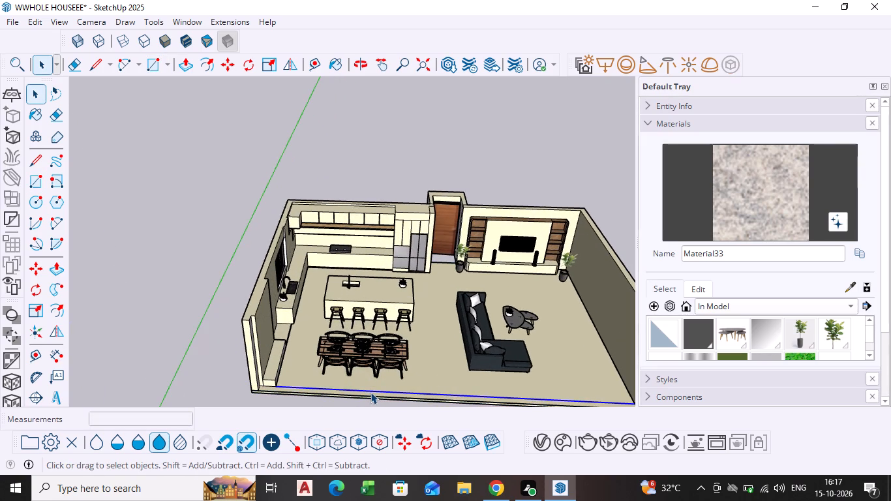
key("Delete")
scroll(381, 382, "down", 9)
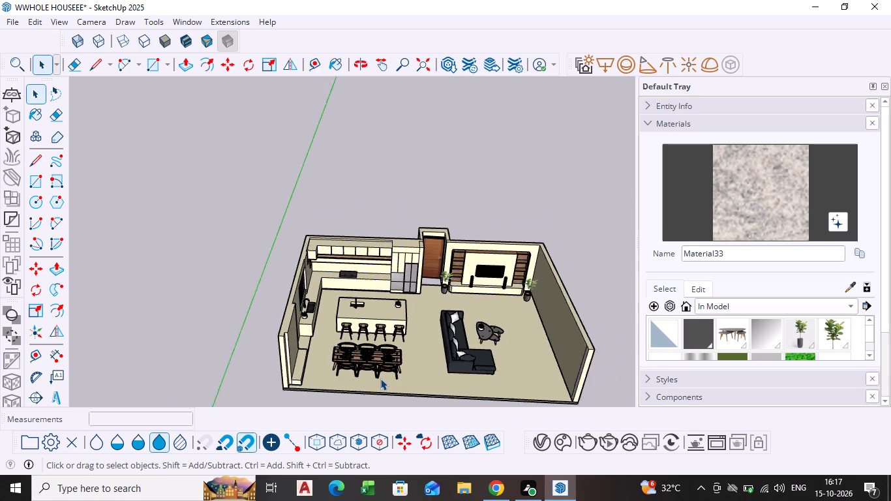
scroll(380, 378, "down", 2)
middle_click_drag(380, 378, 333, 344)
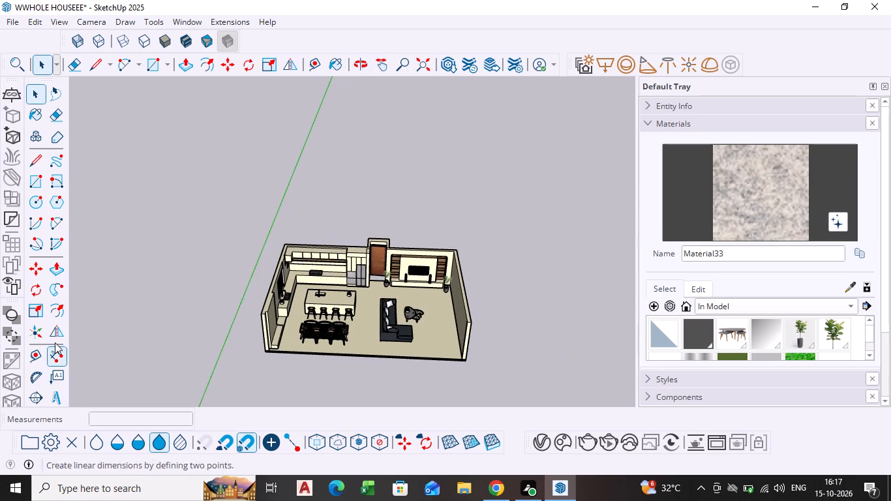
Draw a ceiling rectangle about 24' 7 11/16" by 42' 5 3/4" across the wall tops, from the back kitchen corner to the opposite side wall's edge.
left_click(38, 185)
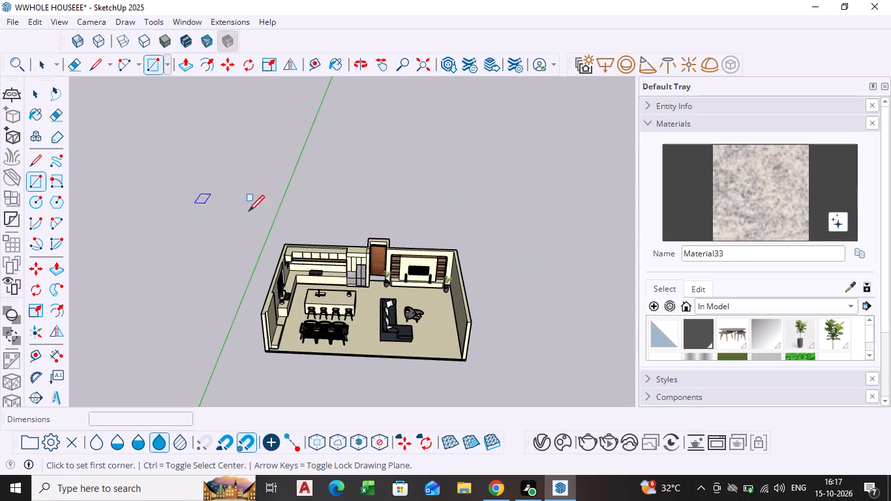
scroll(259, 245, "up", 13)
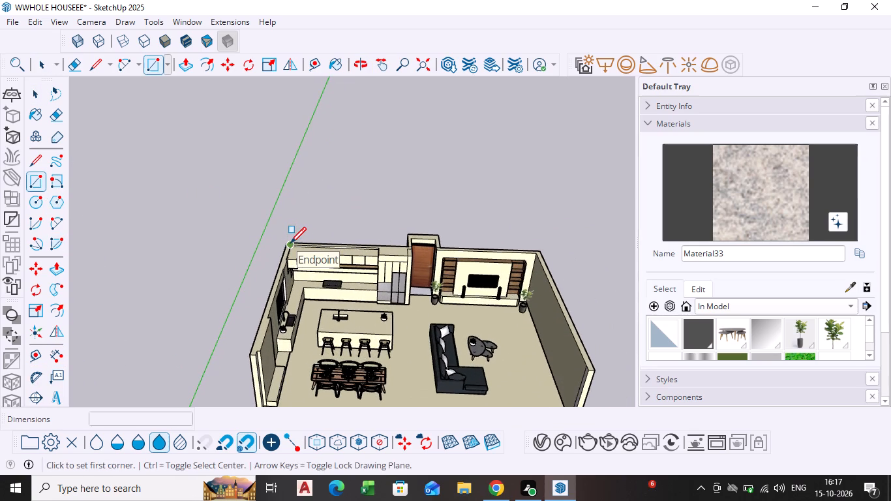
scroll(288, 243, "up", 10)
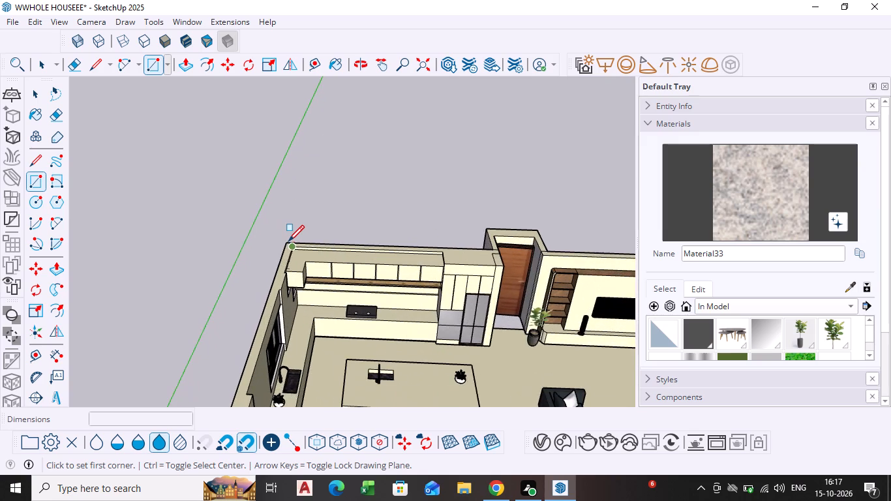
left_click(286, 243)
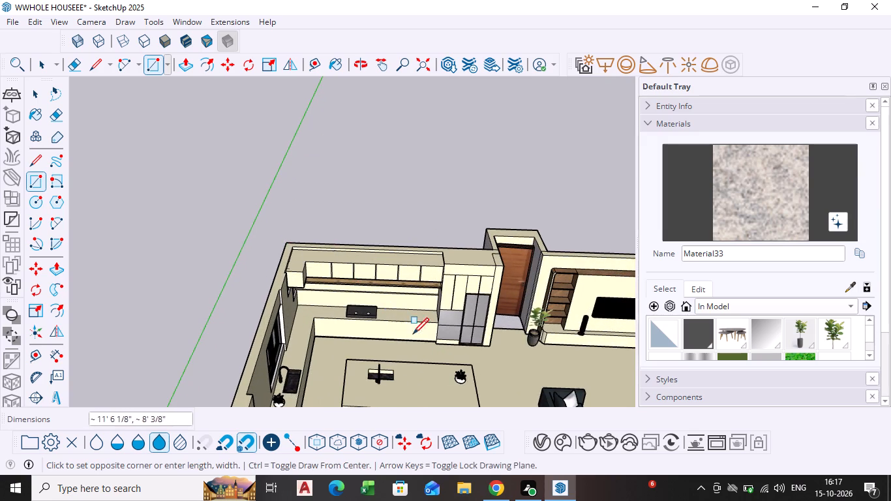
scroll(446, 341, "down", 15)
scroll(444, 337, "down", 1, "shift")
middle_click_drag(444, 337, 367, 237, "shift")
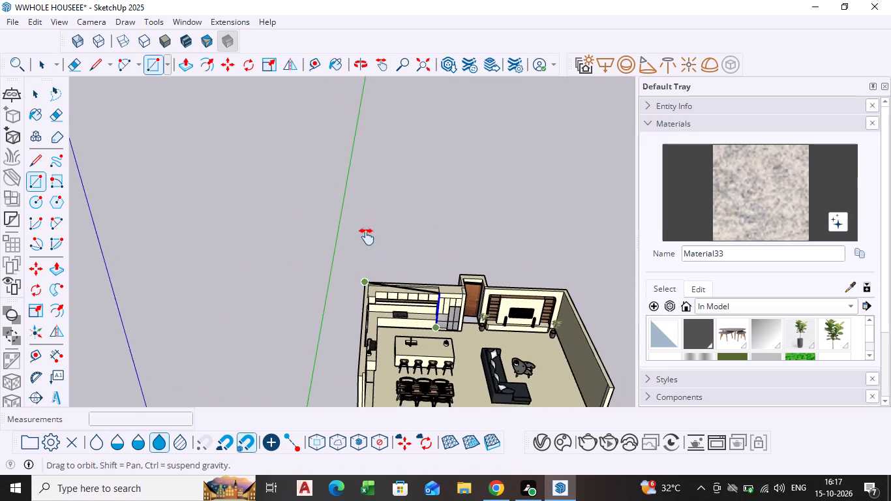
middle_click_drag(367, 237, 355, 227, "shift")
scroll(500, 245, "up", 5)
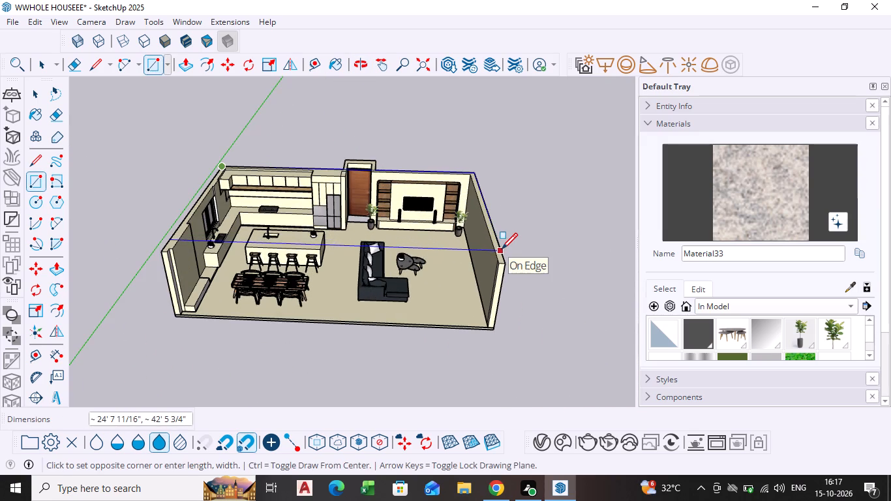
left_click(502, 250)
key("space")
Examine the new ceiling from above and the furnished kitchen and living interior beneath it from the open front side.
scroll(354, 272, "down", 1)
middle_click_drag(354, 272, 352, 249)
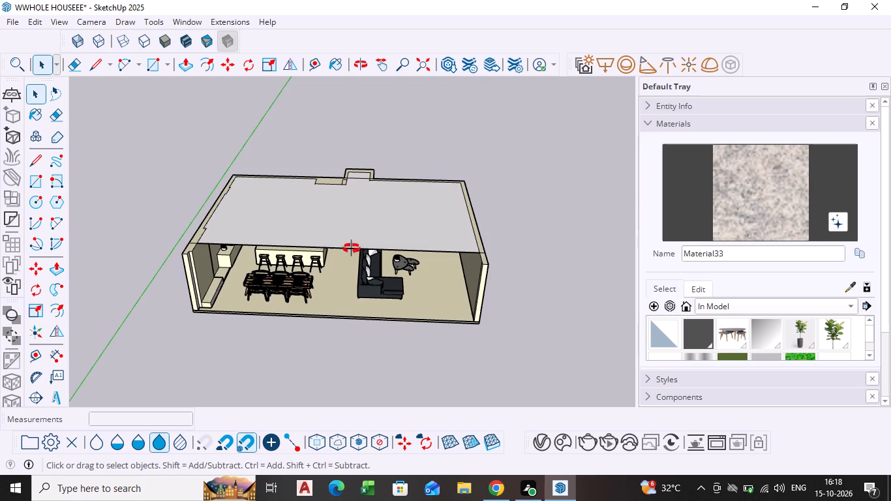
middle_click_drag(352, 249, 380, 138)
scroll(355, 175, "up", 4)
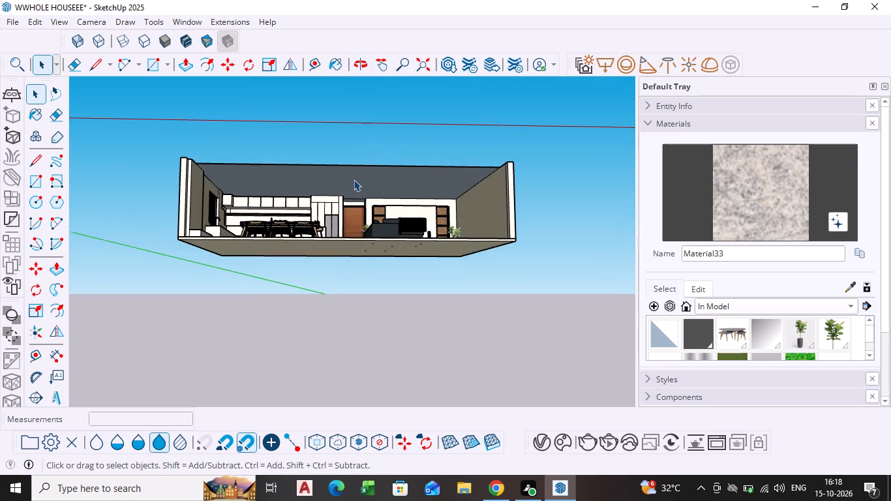
middle_click_drag(343, 206, 340, 235)
scroll(340, 235, "up", 8)
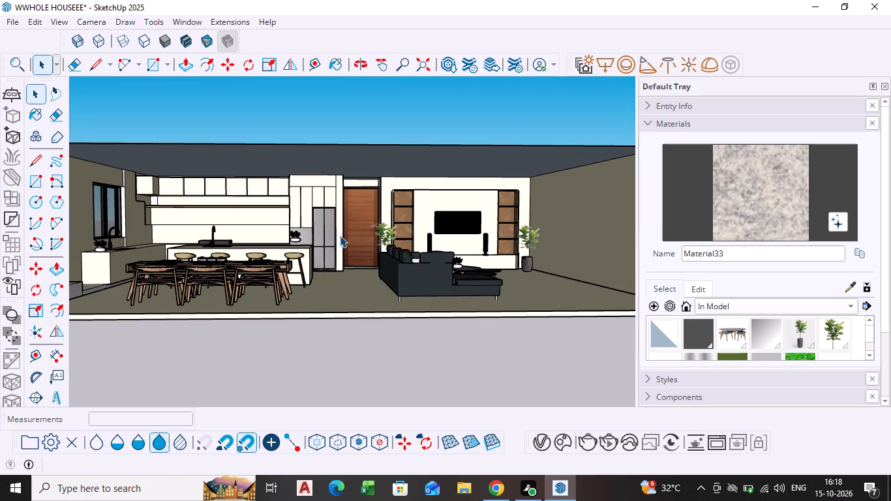
scroll(340, 235, "up", 3)
scroll(340, 235, "down", 1)
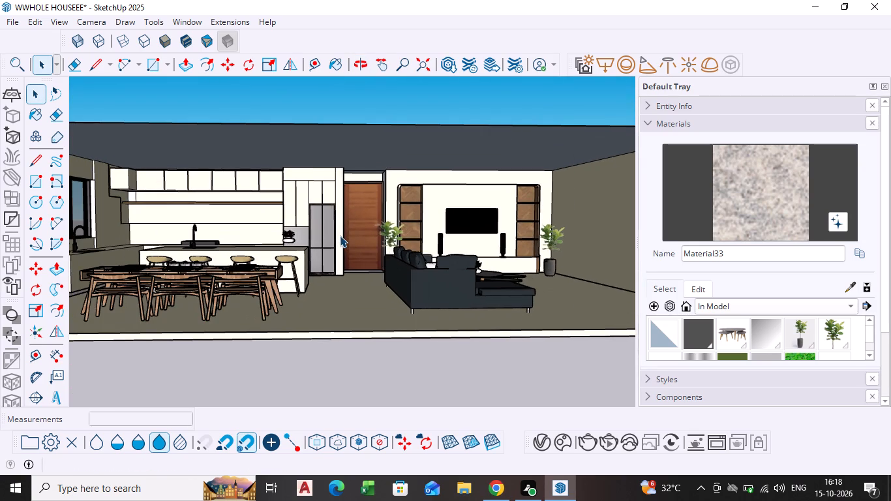
scroll(340, 235, "down", 3)
Save the WWHOLE HOUSEEE model.
key("ctrl+s")
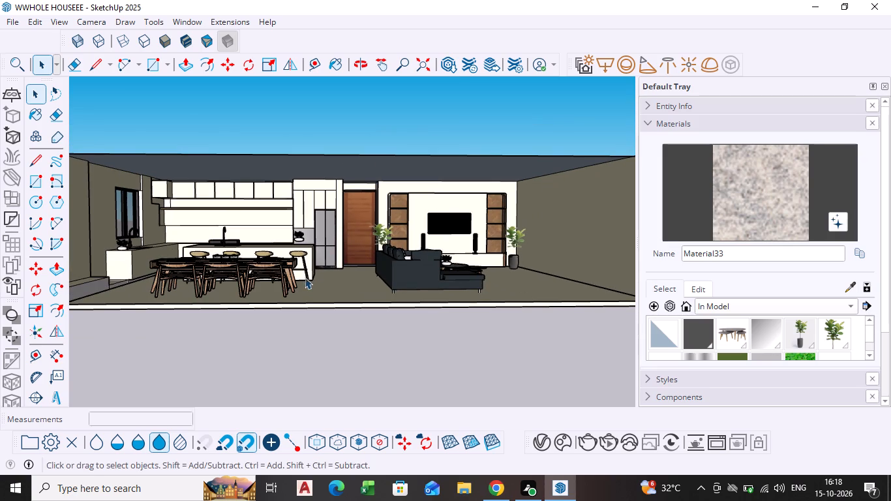
key("ctrl+s")
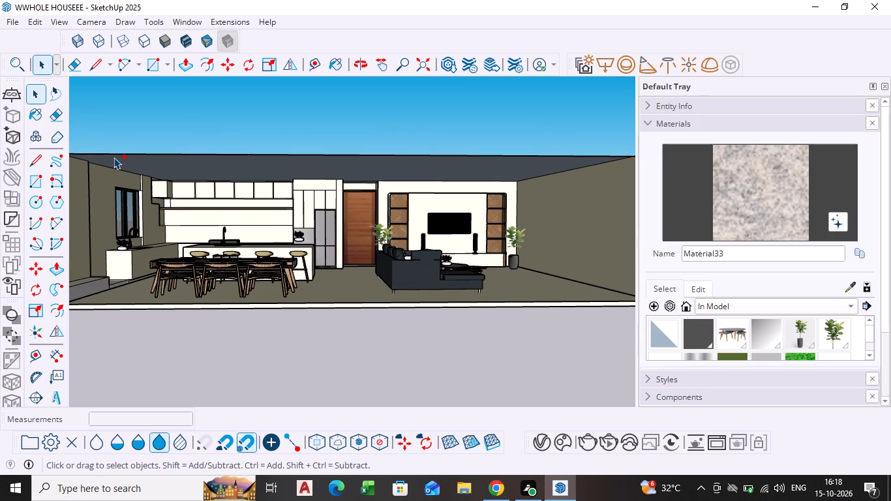